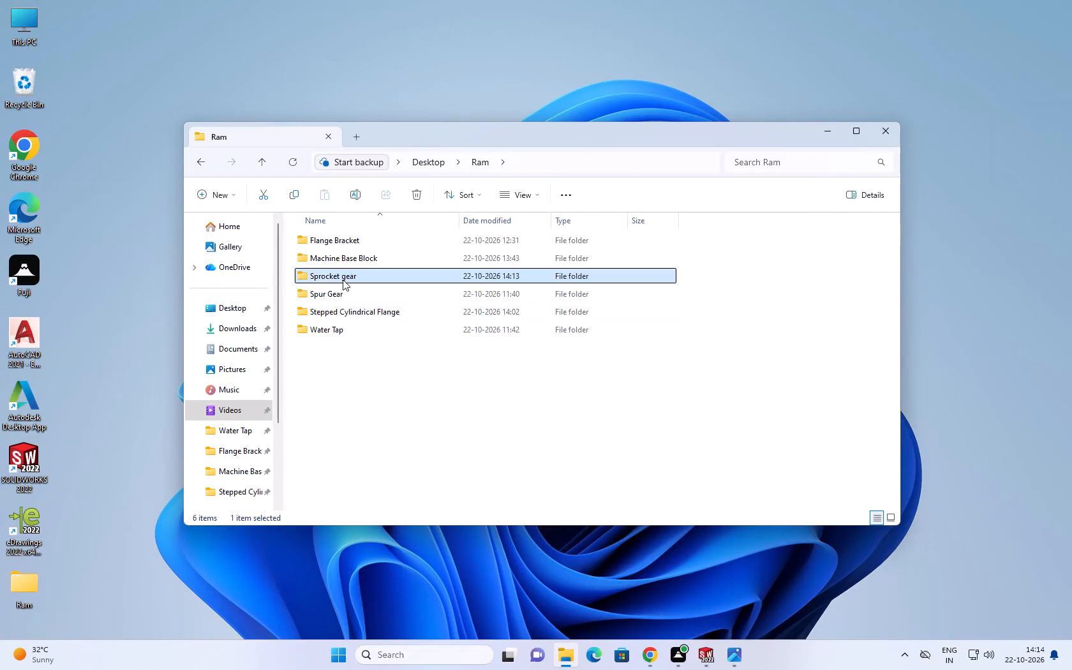
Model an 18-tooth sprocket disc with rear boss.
Open the Sprocket gear drawing image from the Sprocket gear folder as a side-by-side reference.
{"action": "left_click", "coordinate": [343, 279]}
{"action": "double_click", "coordinate": [329, 275]}
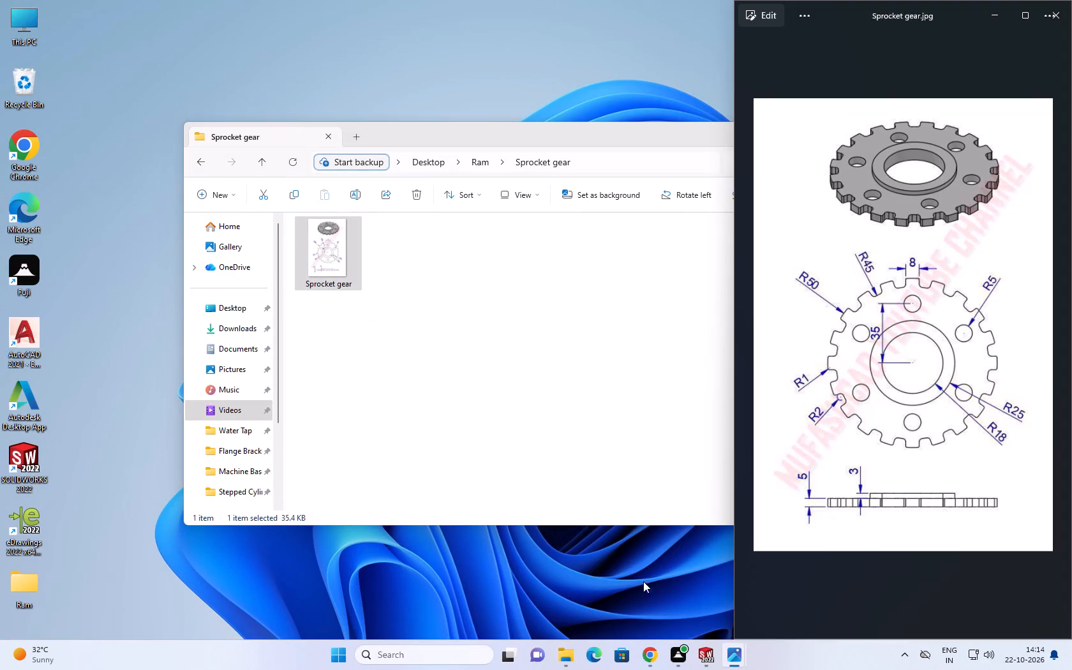
{"action": "left_click", "coordinate": [632, 588]}
Switch to SOLIDWORKS, then save and close the Stepped Cylinder Flange part.
{"action": "left_click", "coordinate": [711, 669]}
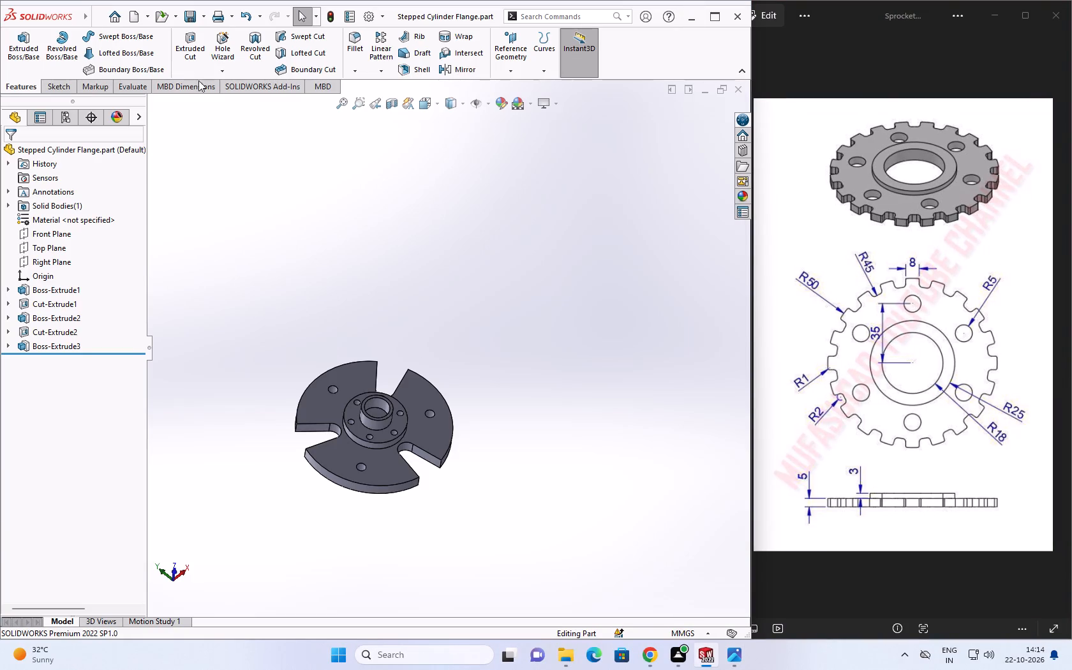
{"action": "key", "text": "ctrl+s"}
{"action": "left_click", "coordinate": [734, 91]}
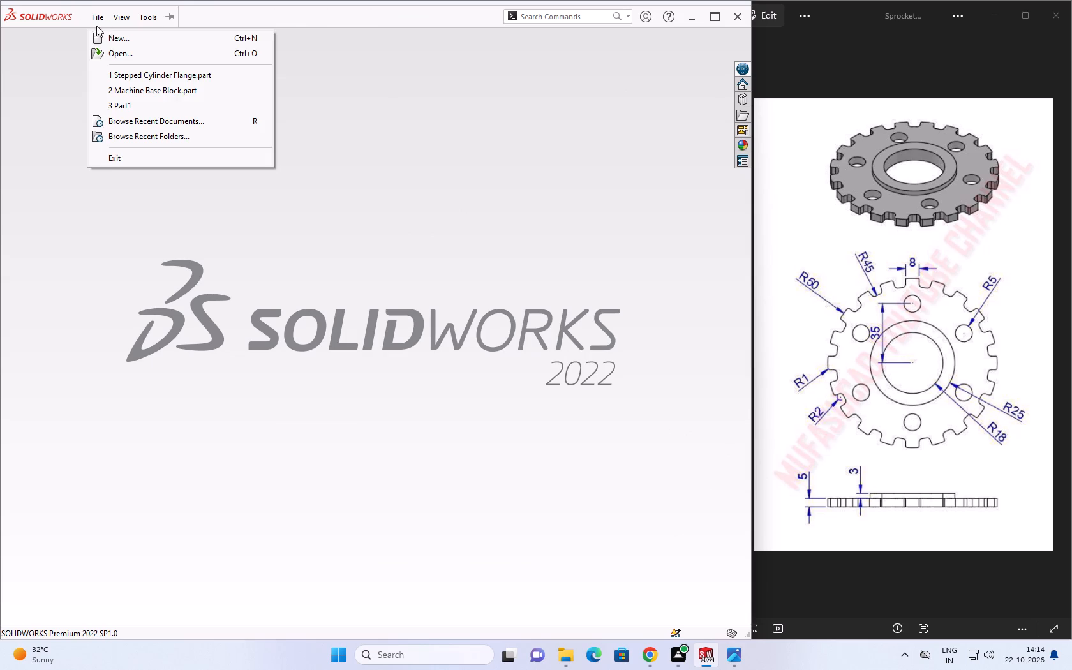
Create a new Part document.
{"action": "key", "text": "ctrl+shift+n"}
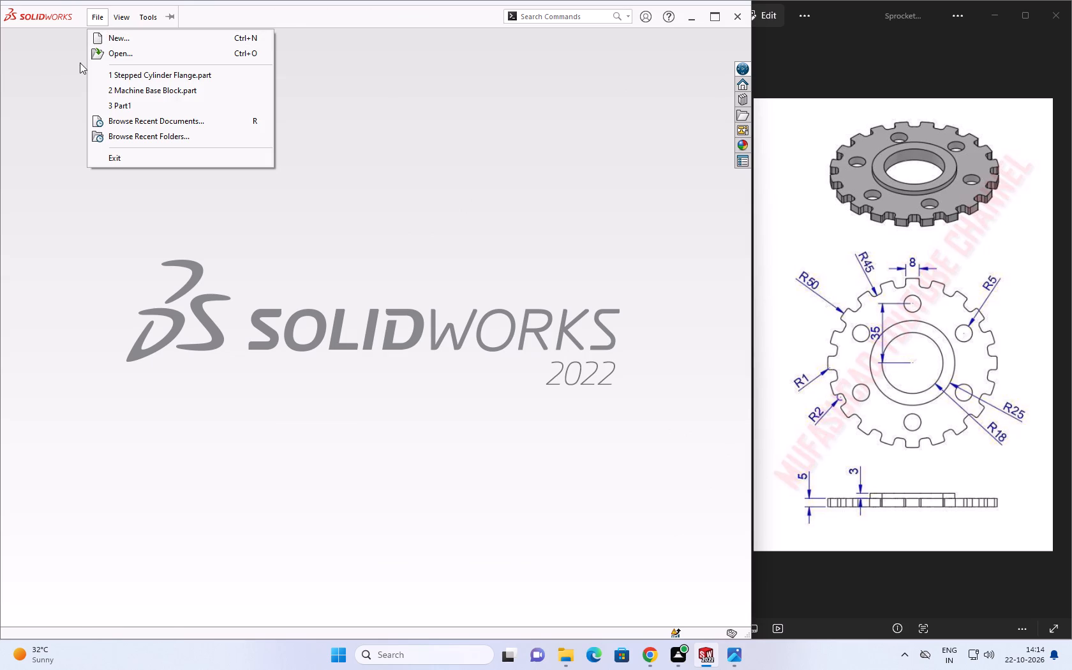
{"action": "left_click", "coordinate": [166, 42]}
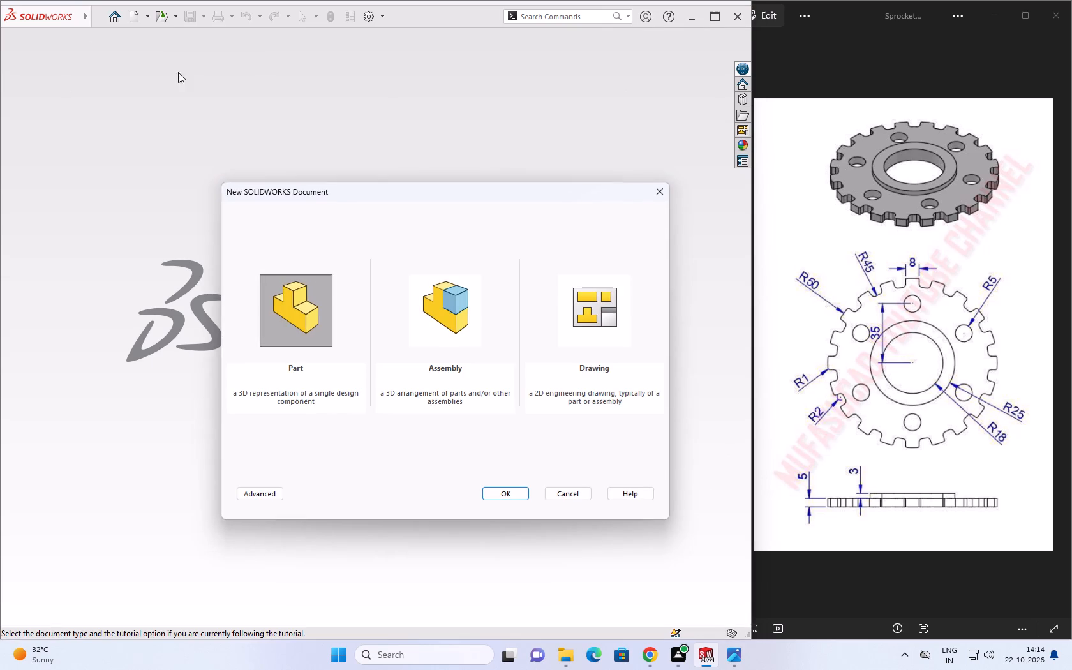
{"action": "left_click", "coordinate": [326, 335]}
{"action": "left_click", "coordinate": [503, 491]}
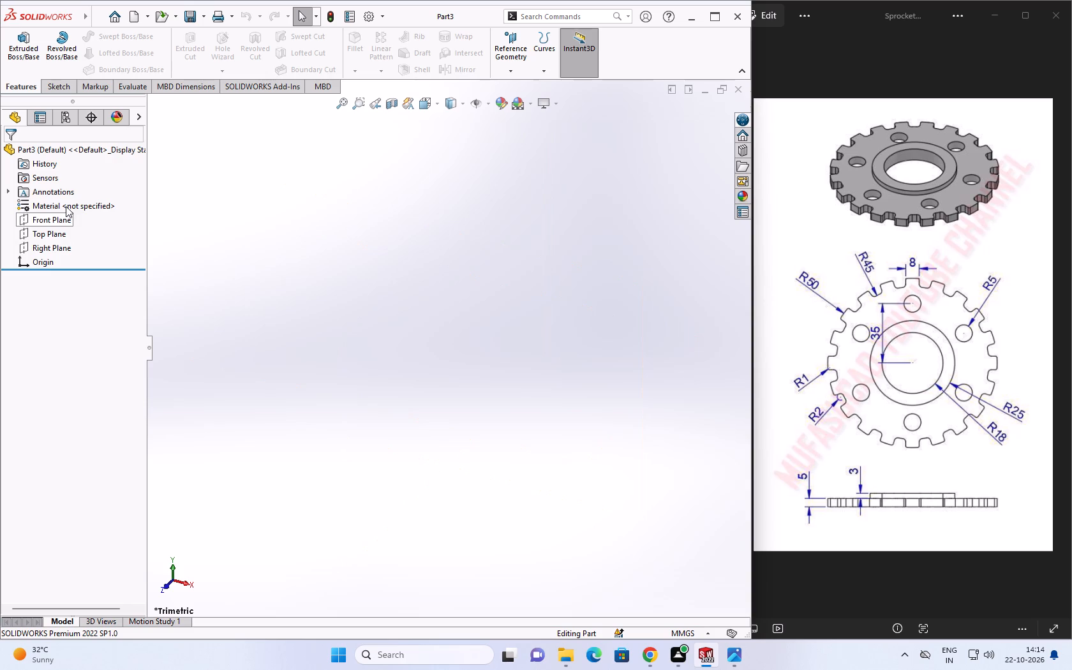
Sketch a circle of radius 45 mm centred on the origin on the Front Plane.
{"action": "left_click", "coordinate": [61, 220]}
{"action": "left_click", "coordinate": [128, 202]}
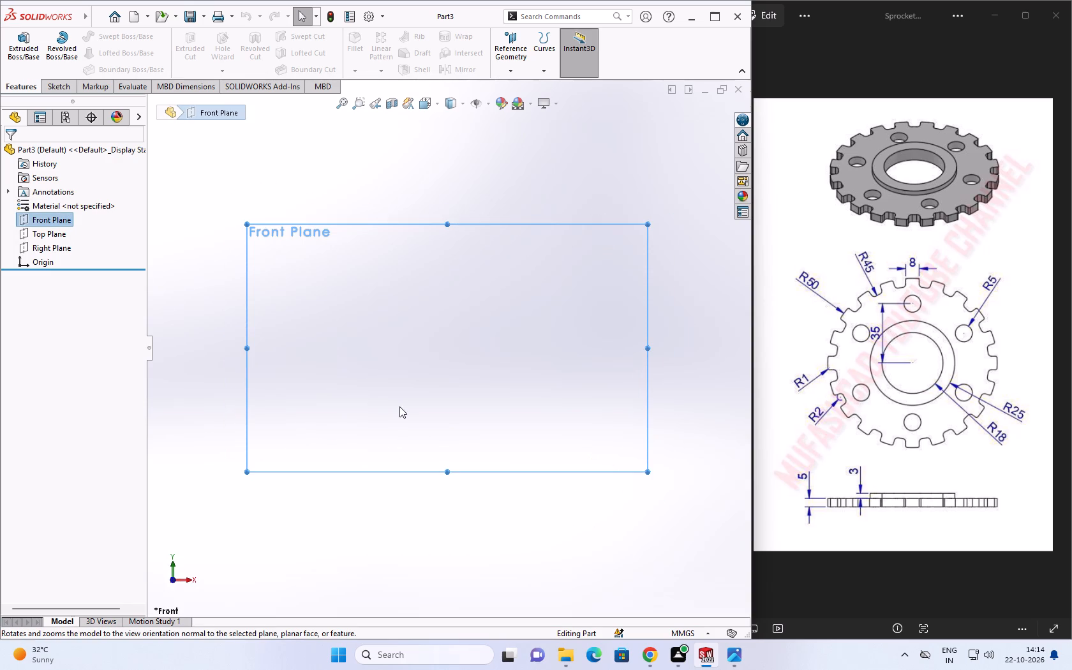
{"action": "scroll", "coordinate": [947, 379], "scroll_direction": "down", "scroll_amount": 5}
{"action": "scroll", "coordinate": [947, 379], "scroll_direction": "up", "scroll_amount": 5}
{"action": "scroll", "coordinate": [948, 379], "scroll_direction": "down", "scroll_amount": 5}
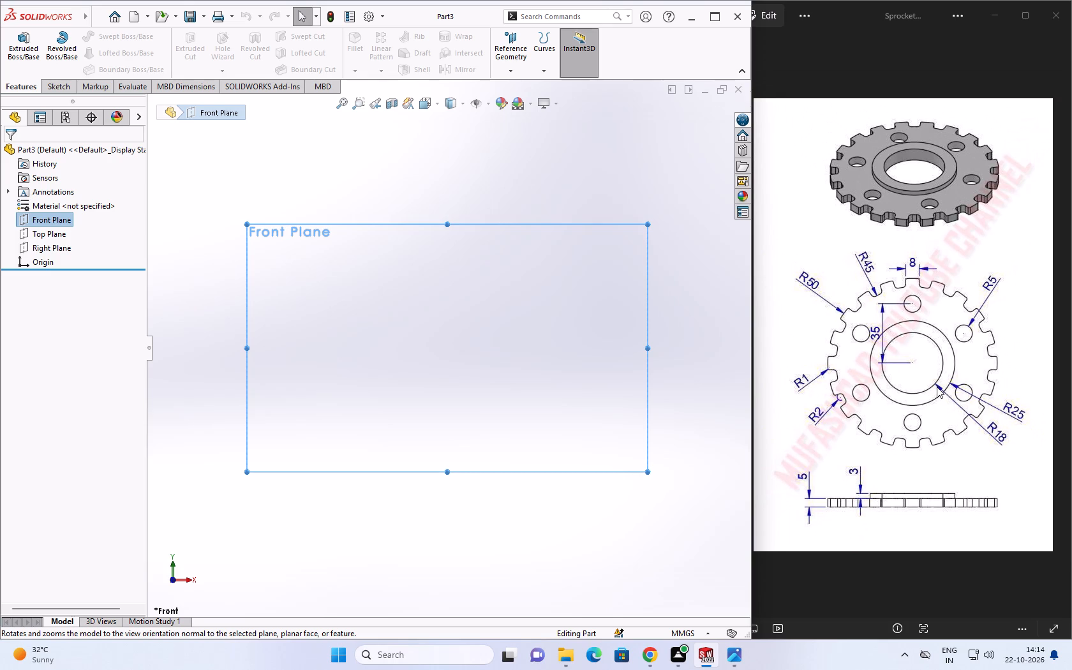
{"action": "left_click", "coordinate": [57, 88]}
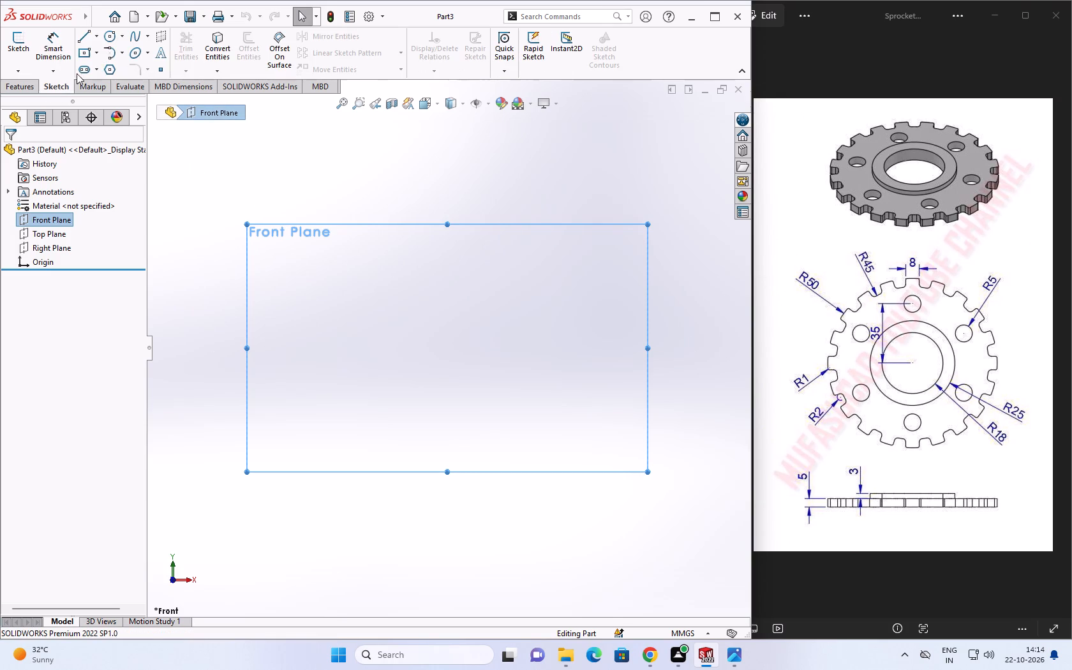
{"action": "left_click", "coordinate": [113, 36]}
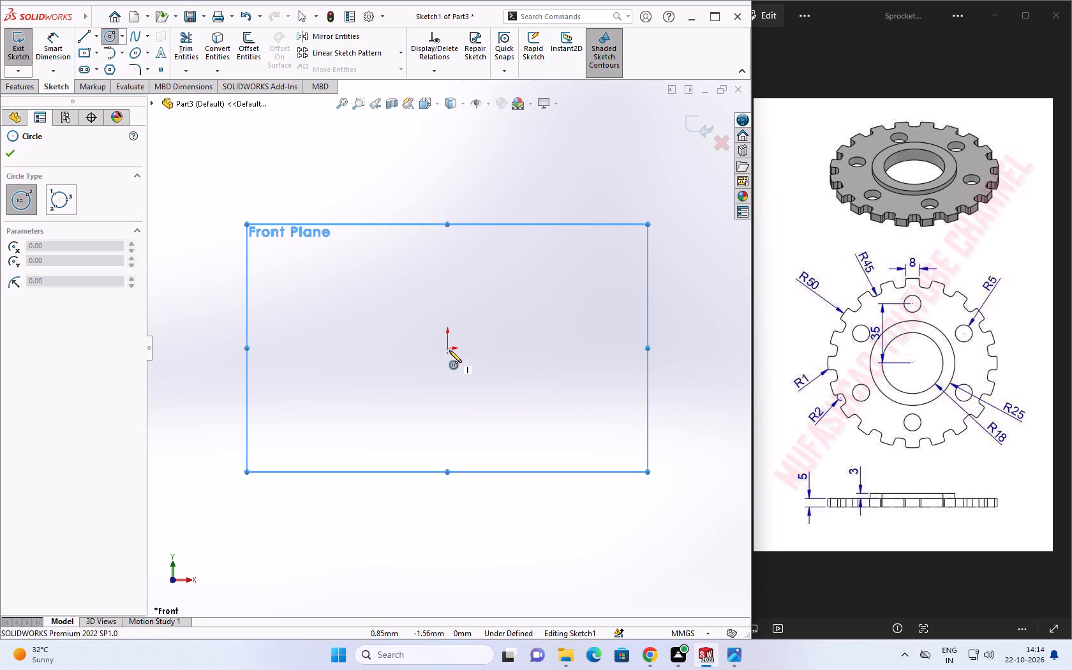
{"action": "left_click", "coordinate": [449, 350]}
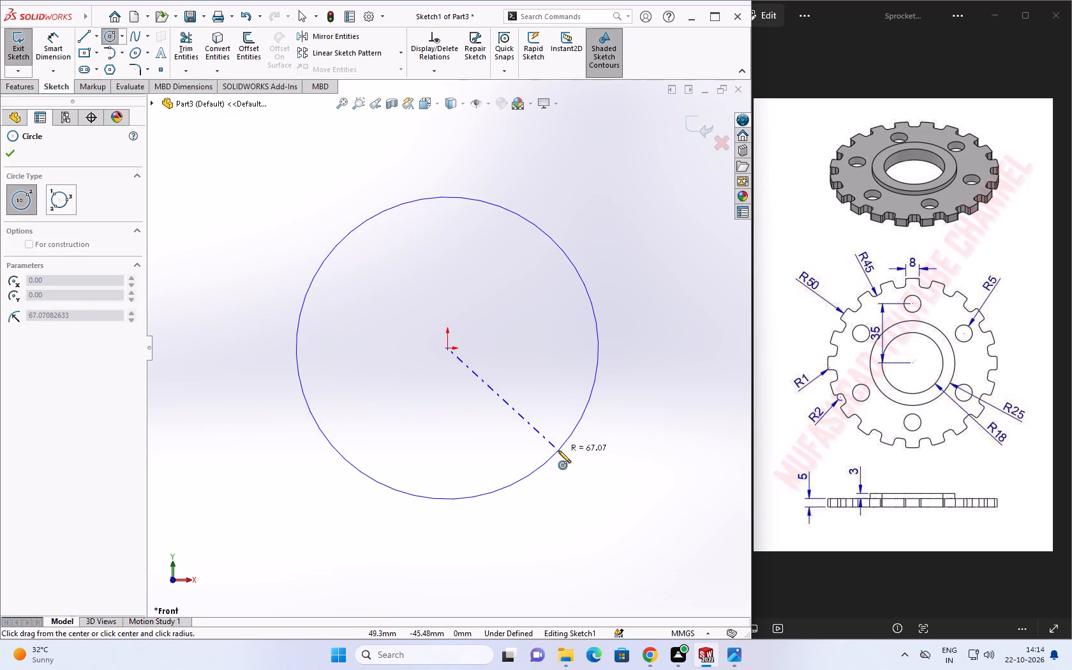
{"action": "left_click", "coordinate": [559, 450]}
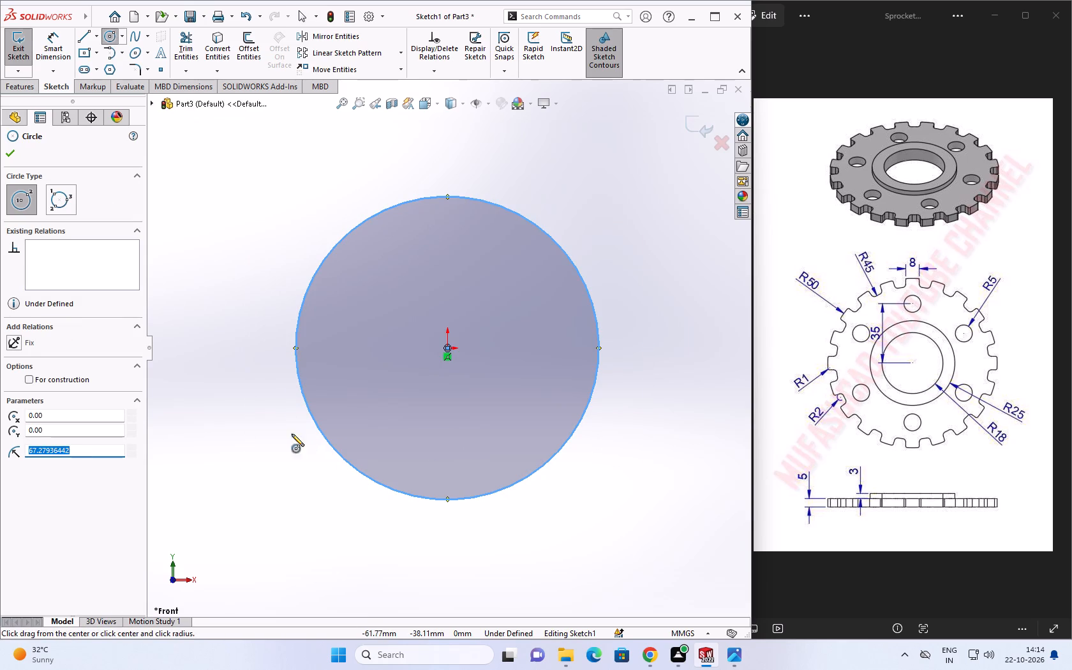
{"action": "type", "text": "45"}
{"action": "key", "text": "Return"}
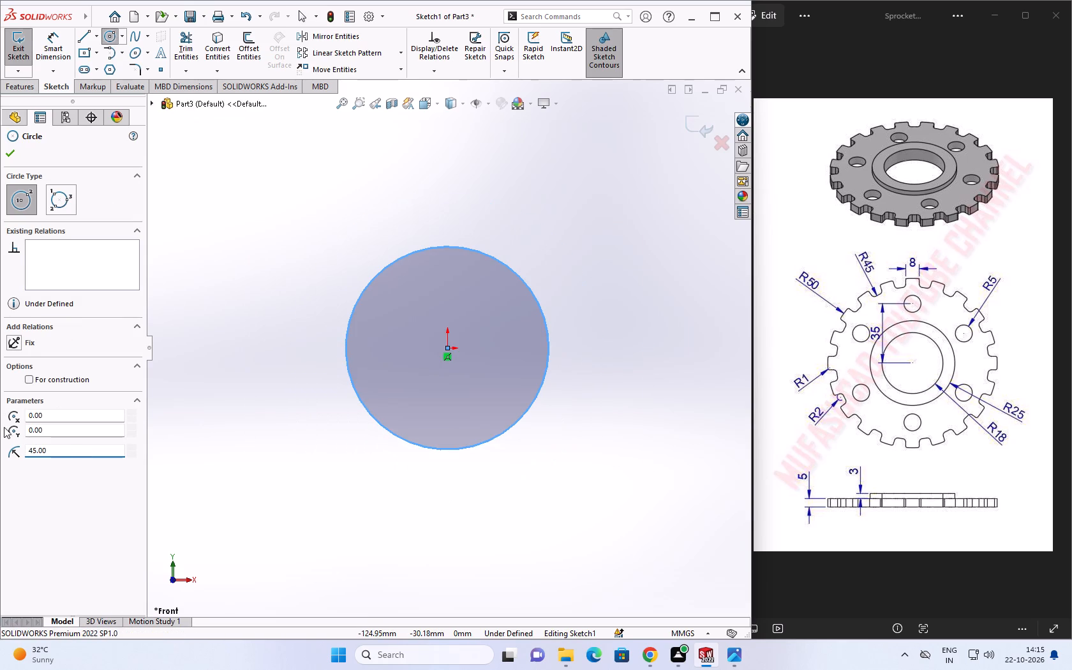
{"action": "key", "text": "Escape"}
{"action": "key", "text": "Escape"}
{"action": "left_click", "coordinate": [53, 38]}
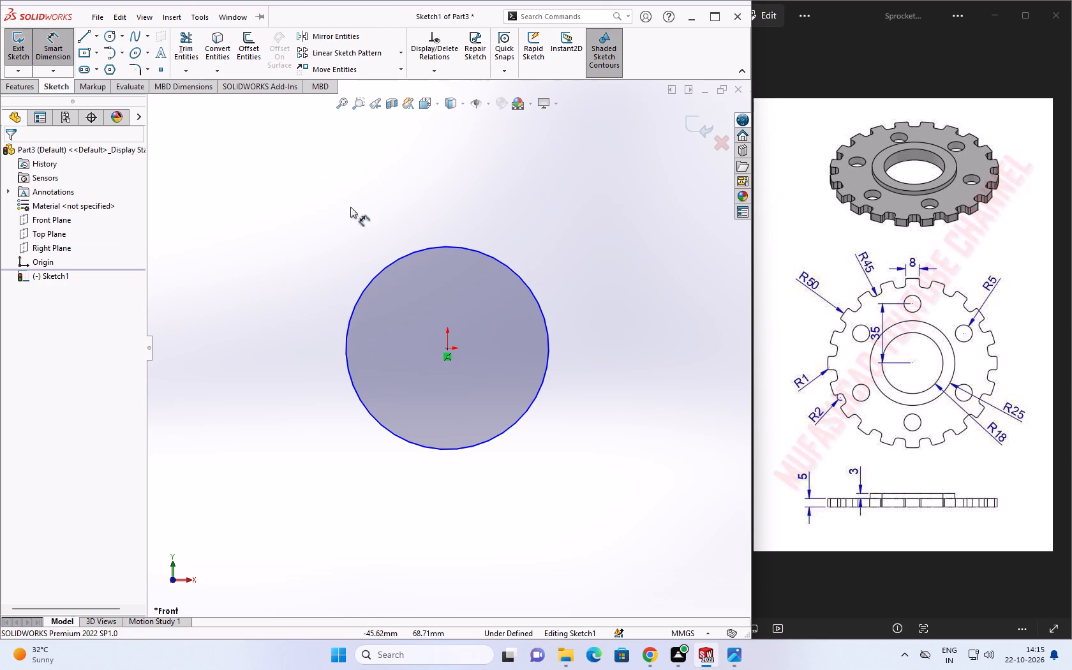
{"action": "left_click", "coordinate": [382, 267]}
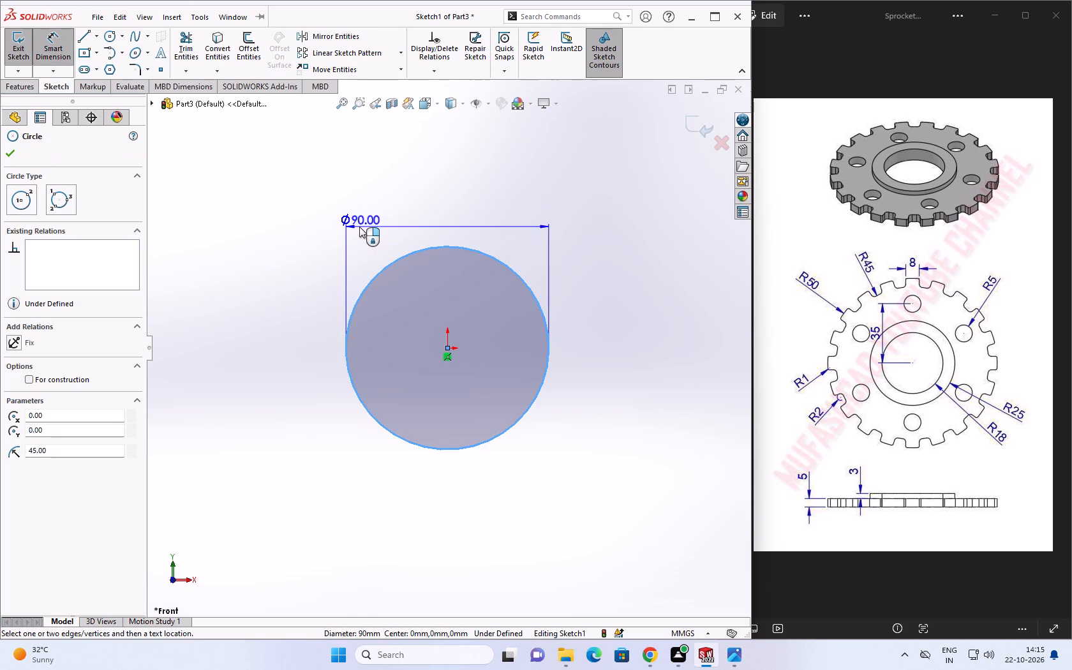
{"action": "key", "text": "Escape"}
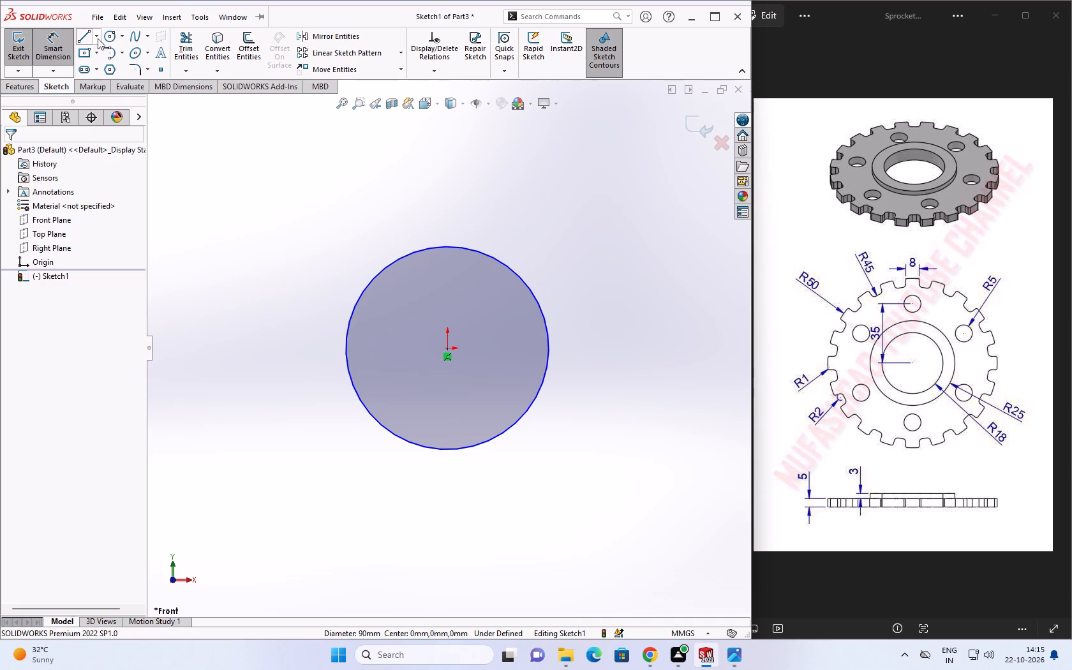
Draw a second, concentric circle of radius 50 mm centred on the origin.
{"action": "left_click", "coordinate": [109, 38]}
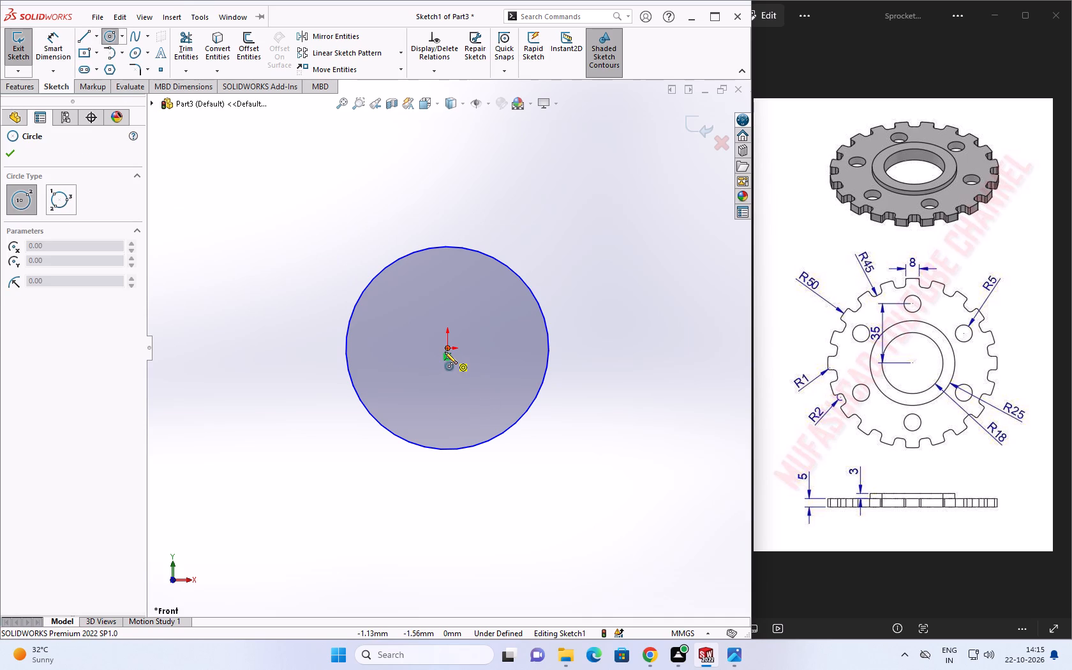
{"action": "left_click", "coordinate": [445, 352]}
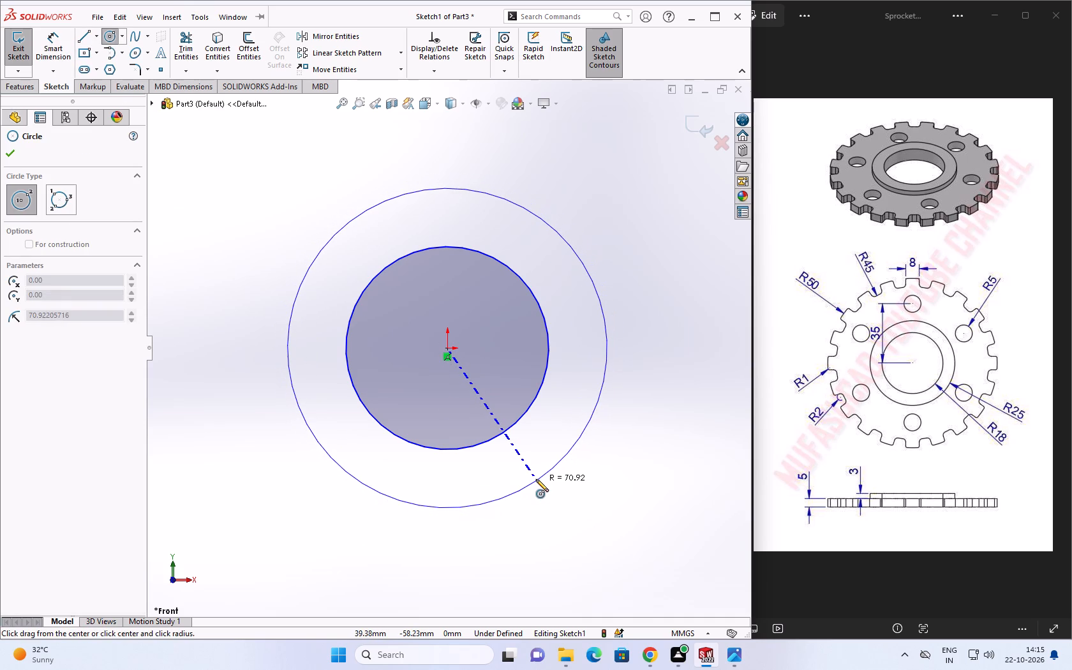
{"action": "left_click", "coordinate": [526, 452]}
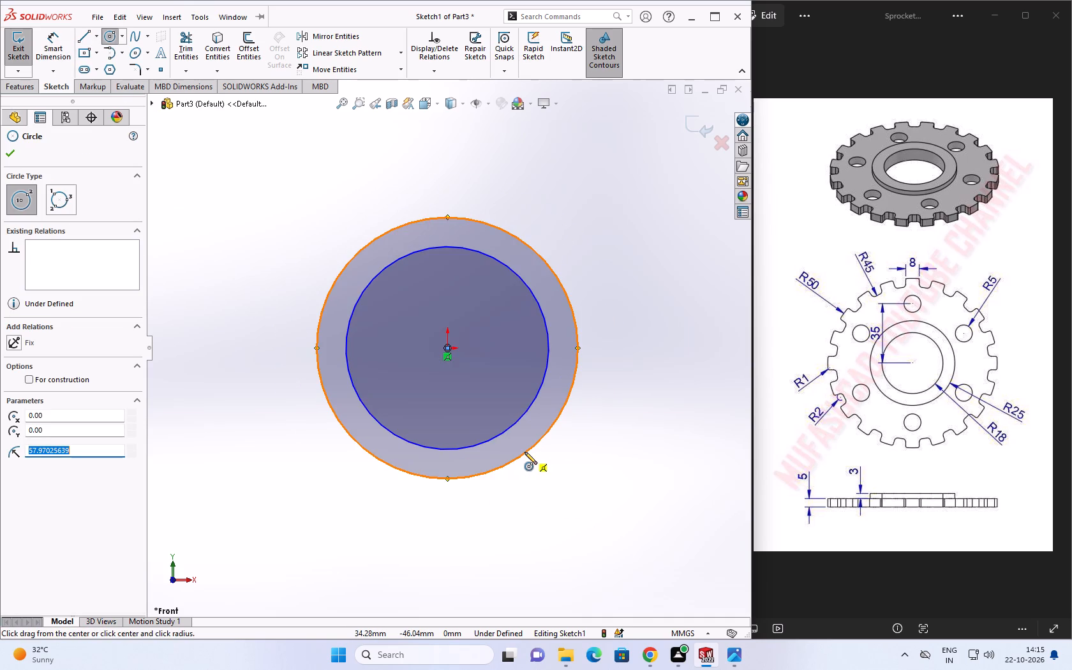
{"action": "key", "text": "1"}
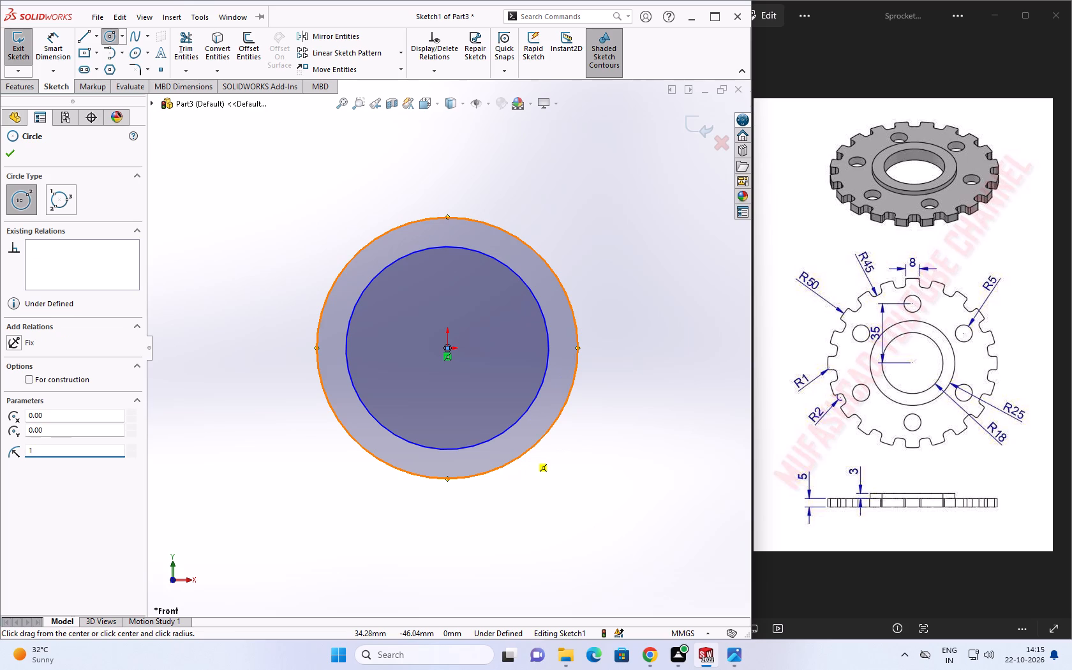
{"action": "key", "text": "BackSpace"}
{"action": "type", "text": "50"}
{"action": "key", "text": "Return"}
{"action": "key", "text": "Escape"}
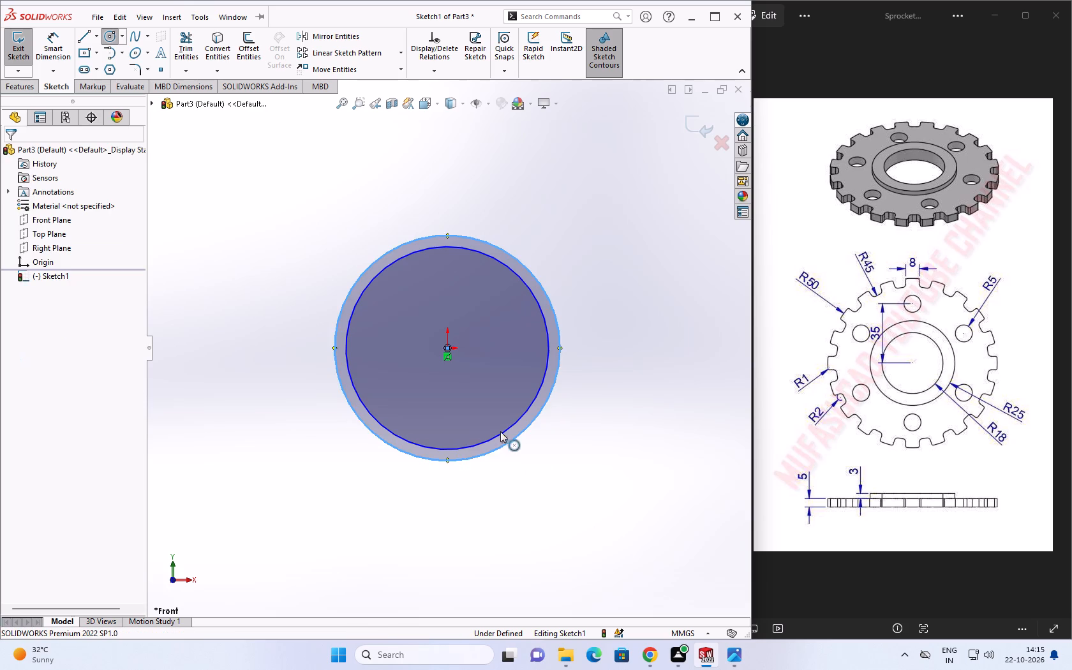
{"action": "key", "text": "Escape"}
{"action": "key", "text": "Escape"}
{"action": "key", "text": "Escape"}
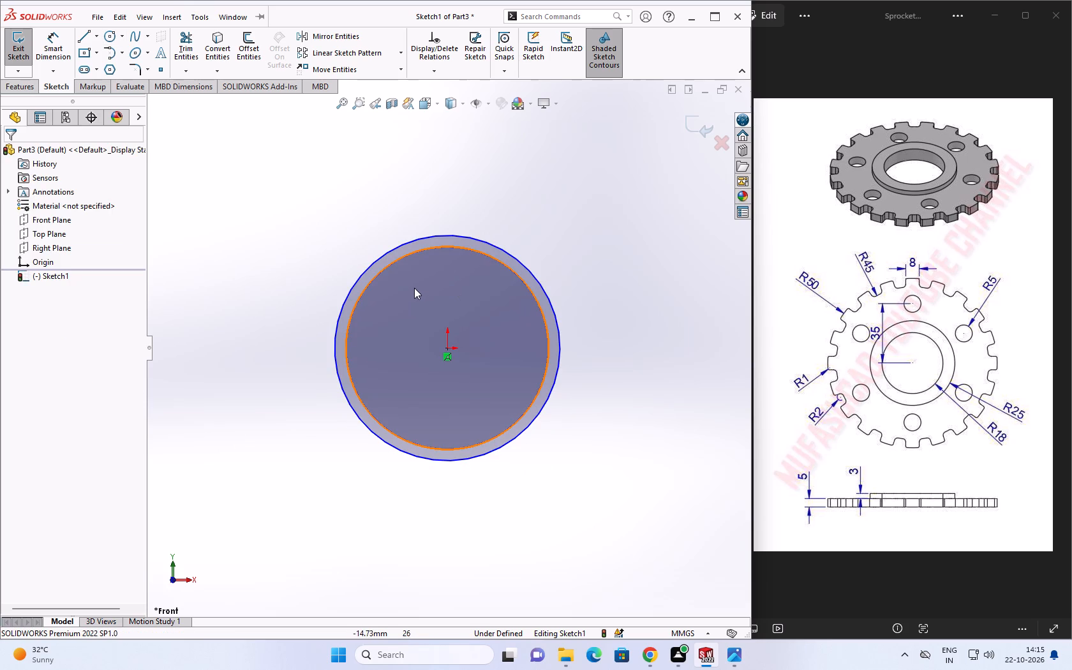
Draw a vertical centerline about 80 mm long from the origin up past the outer circle.
{"action": "left_click", "coordinate": [93, 40]}
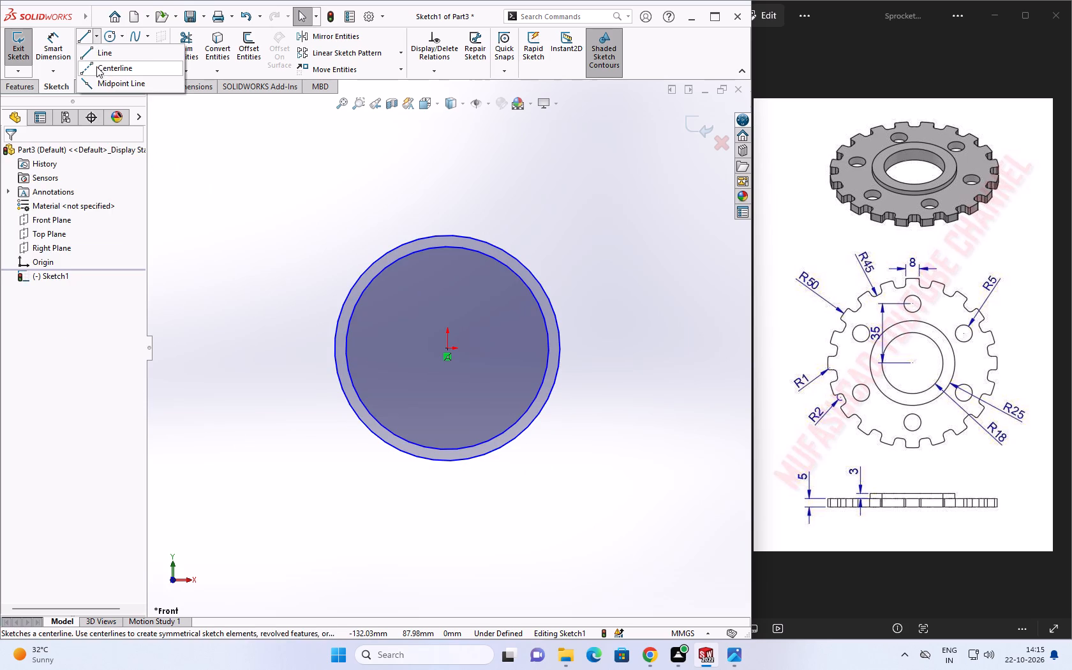
{"action": "left_click", "coordinate": [96, 68]}
{"action": "left_click_drag", "start_coordinate": [447, 350], "coordinate": [447, 341]}
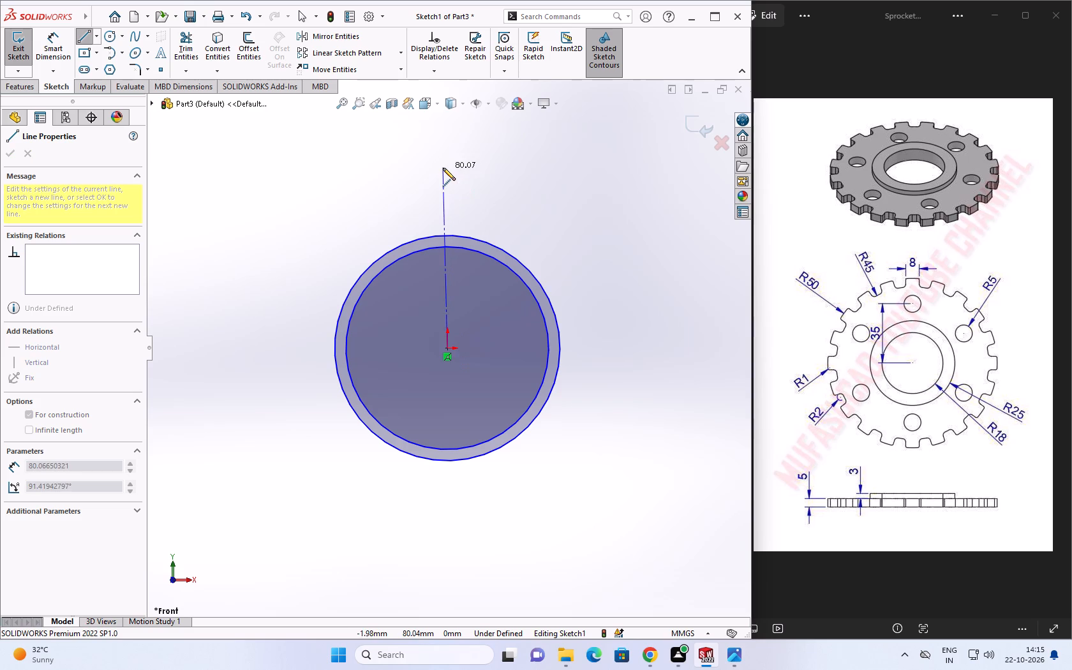
{"action": "left_click", "coordinate": [448, 168]}
{"action": "key", "text": "Escape"}
{"action": "key", "text": "Escape"}
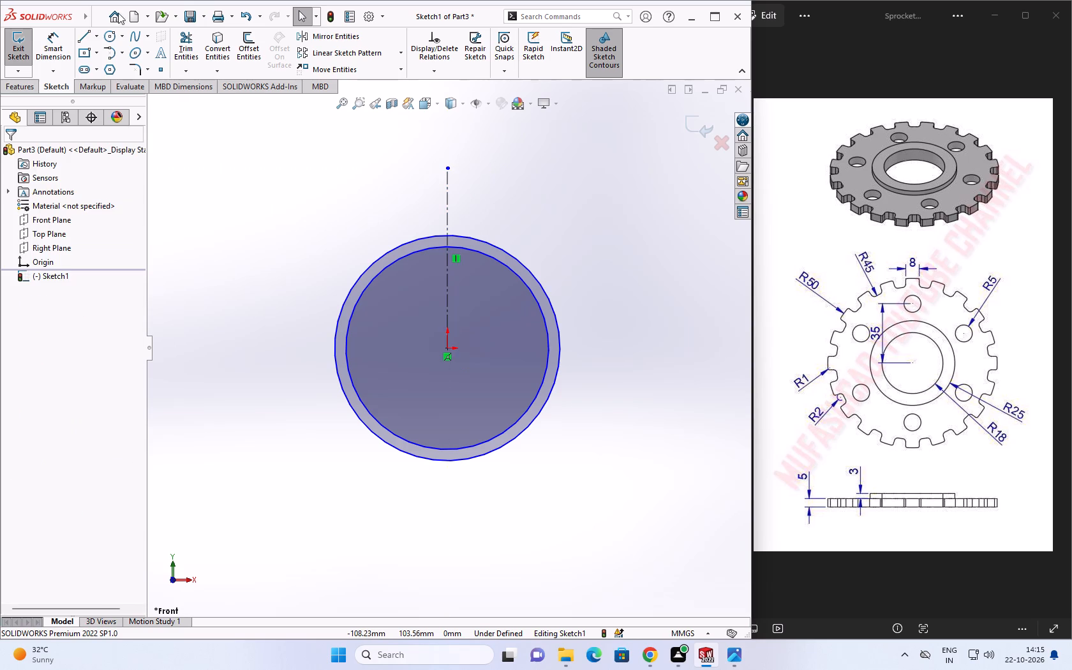
Trim off the part of the vertical centerline that extends beyond the outer circle.
{"action": "left_click", "coordinate": [192, 39]}
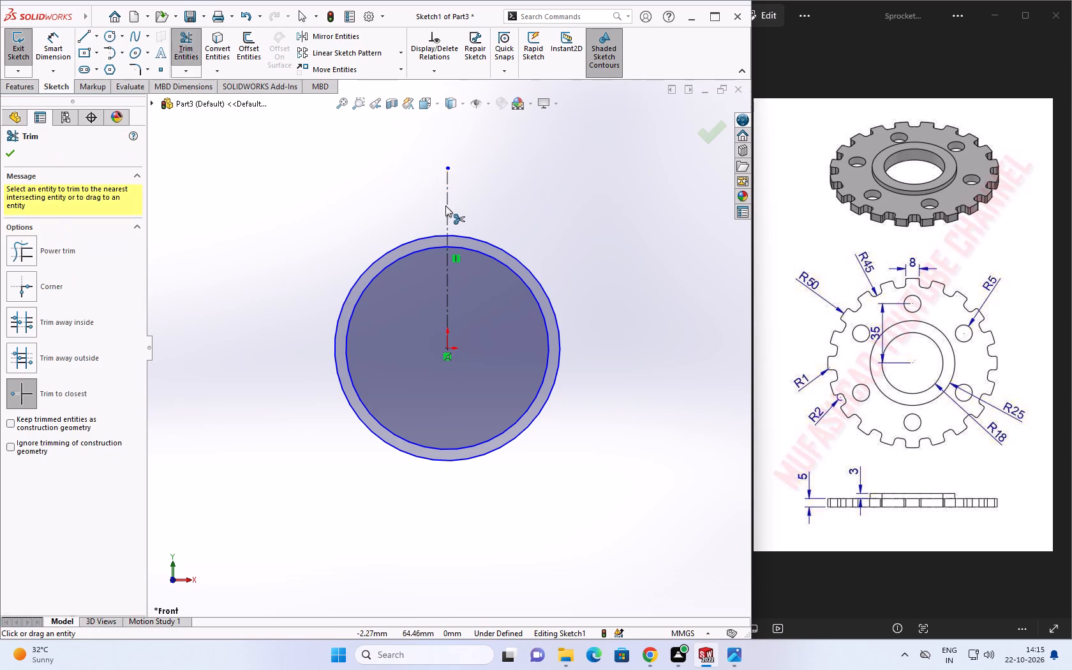
{"action": "left_click", "coordinate": [446, 207]}
{"action": "scroll", "coordinate": [442, 235], "scroll_direction": "down", "scroll_amount": 5}
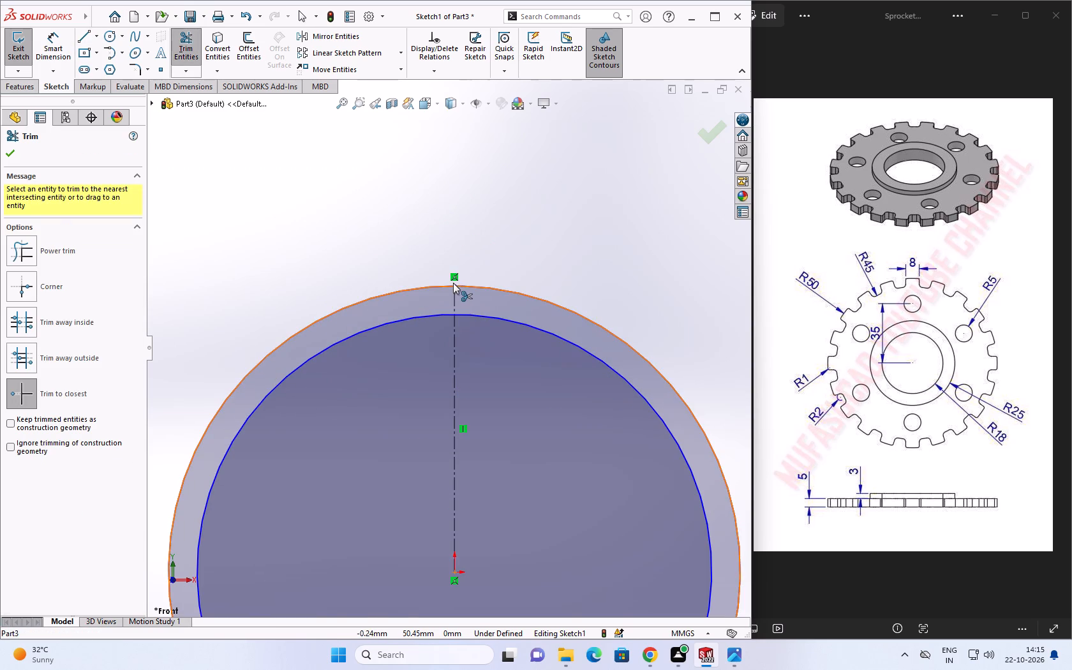
{"action": "scroll", "coordinate": [453, 283], "scroll_direction": "down", "scroll_amount": 1}
{"action": "key", "text": "Escape"}
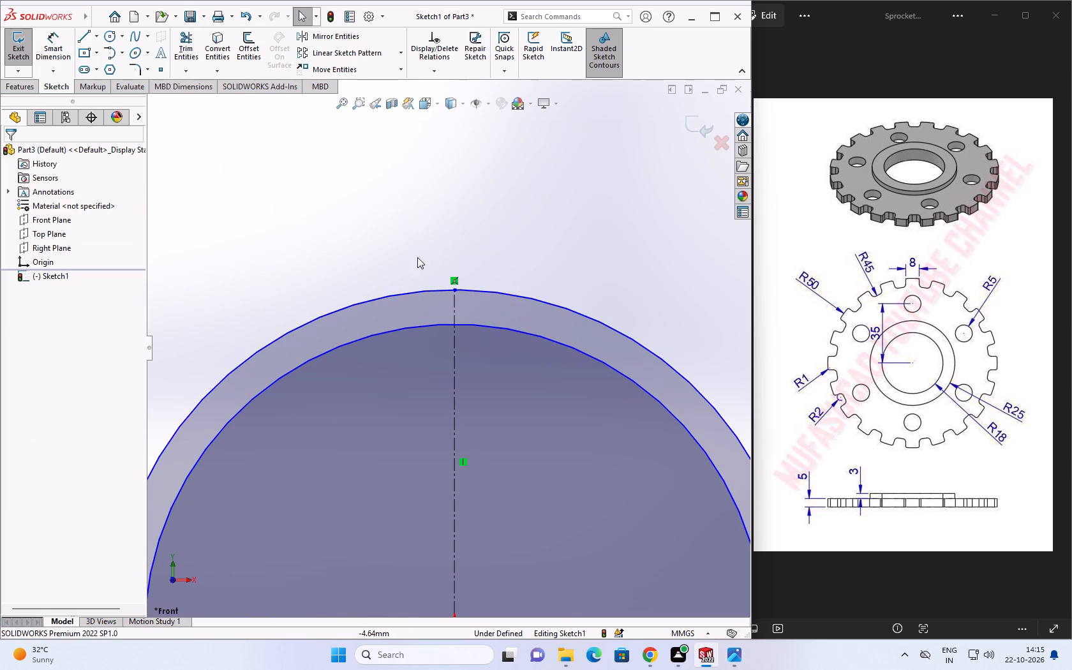
Offset the vertical centerline by 4 mm toward positive X, with the offset dimension added.
{"action": "left_click", "coordinate": [253, 48]}
{"action": "left_click", "coordinate": [454, 311]}
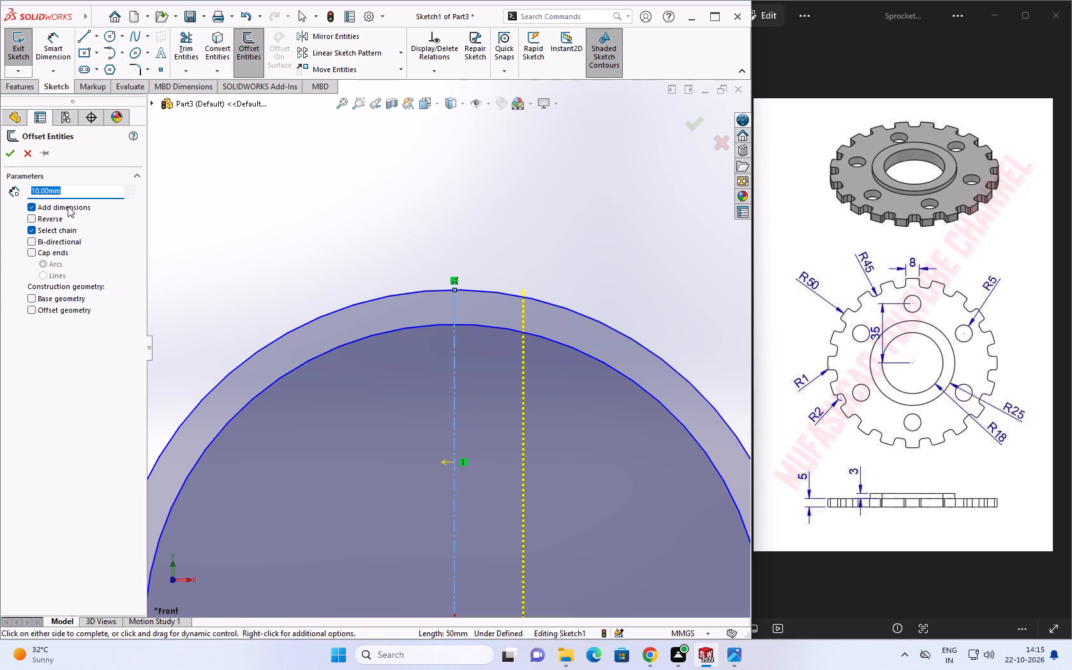
{"action": "key", "text": "4"}
{"action": "key", "text": "Return"}
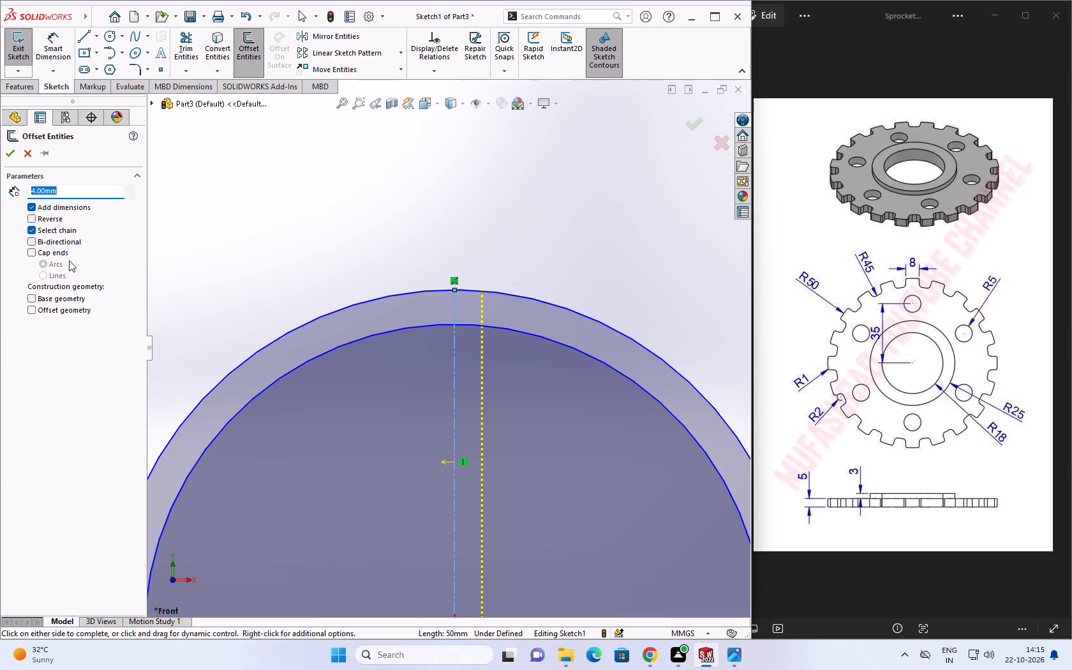
{"action": "left_click", "coordinate": [7, 156]}
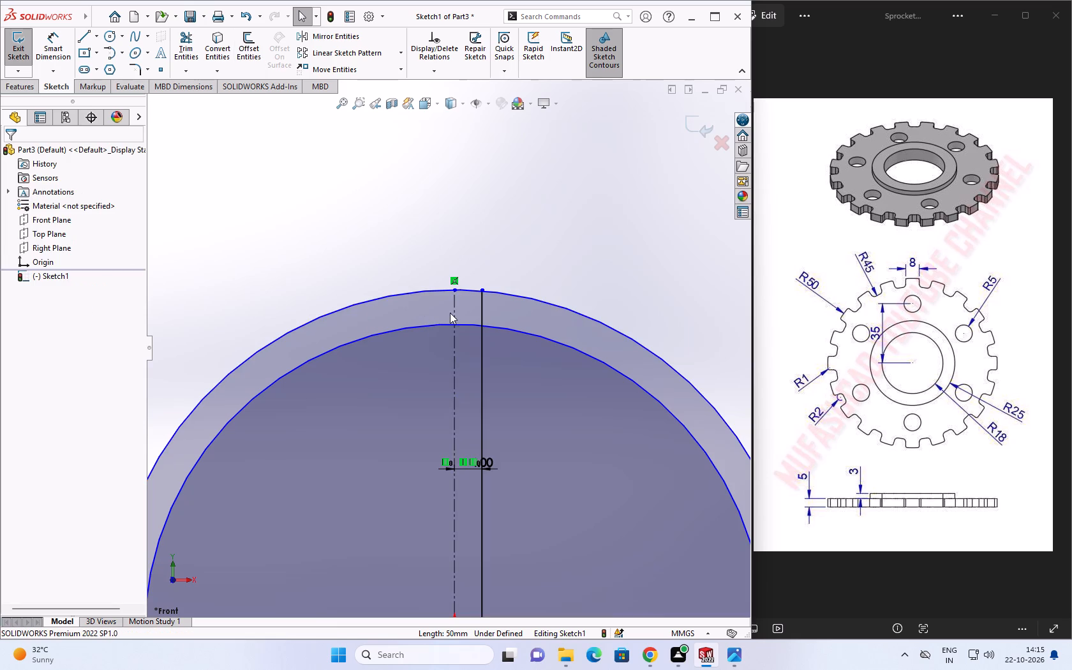
Offset the vertical centerline by 4 mm in the reversed direction, toward negative X, with the offset dimension added.
{"action": "left_click", "coordinate": [452, 311]}
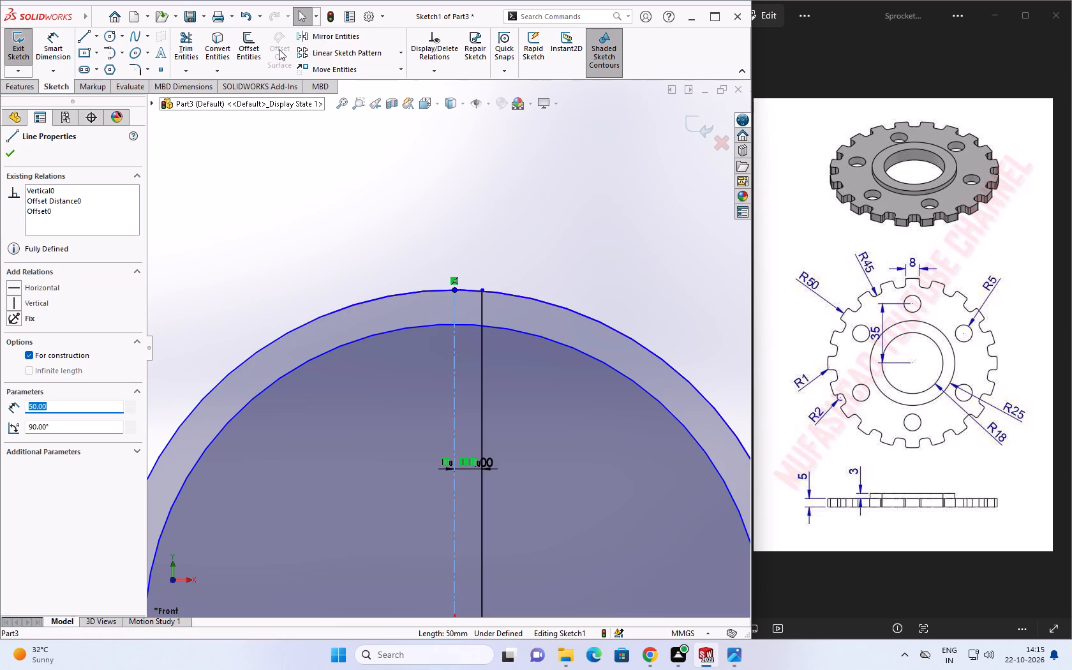
{"action": "left_click", "coordinate": [256, 44]}
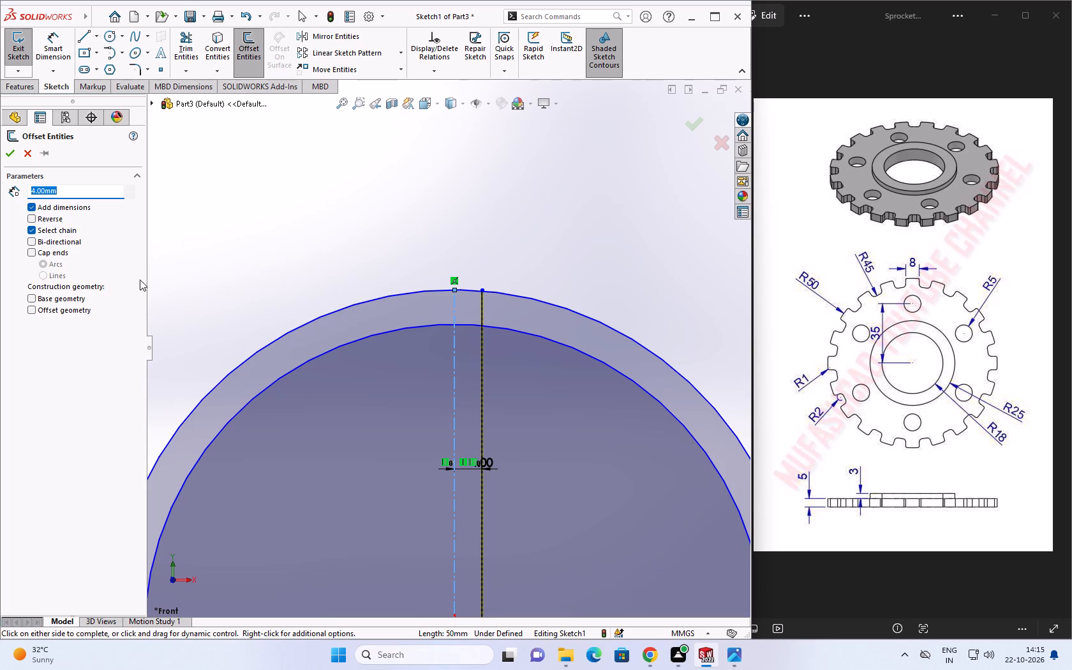
{"action": "left_click", "coordinate": [29, 220]}
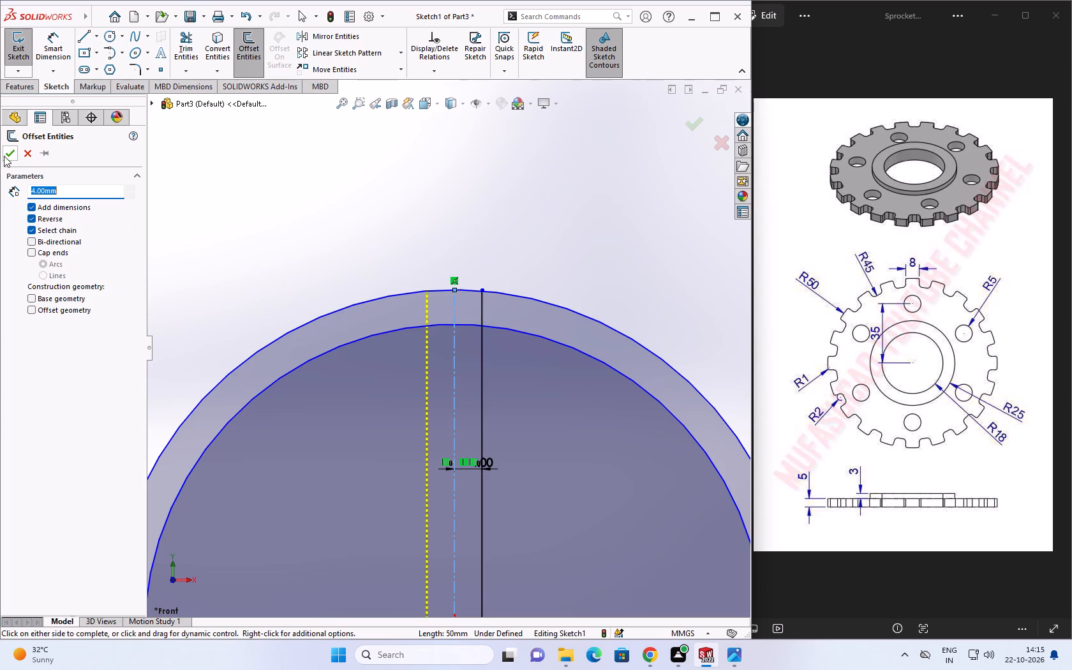
{"action": "left_click", "coordinate": [10, 155]}
{"action": "key", "text": "Escape"}
{"action": "key", "text": "Escape"}
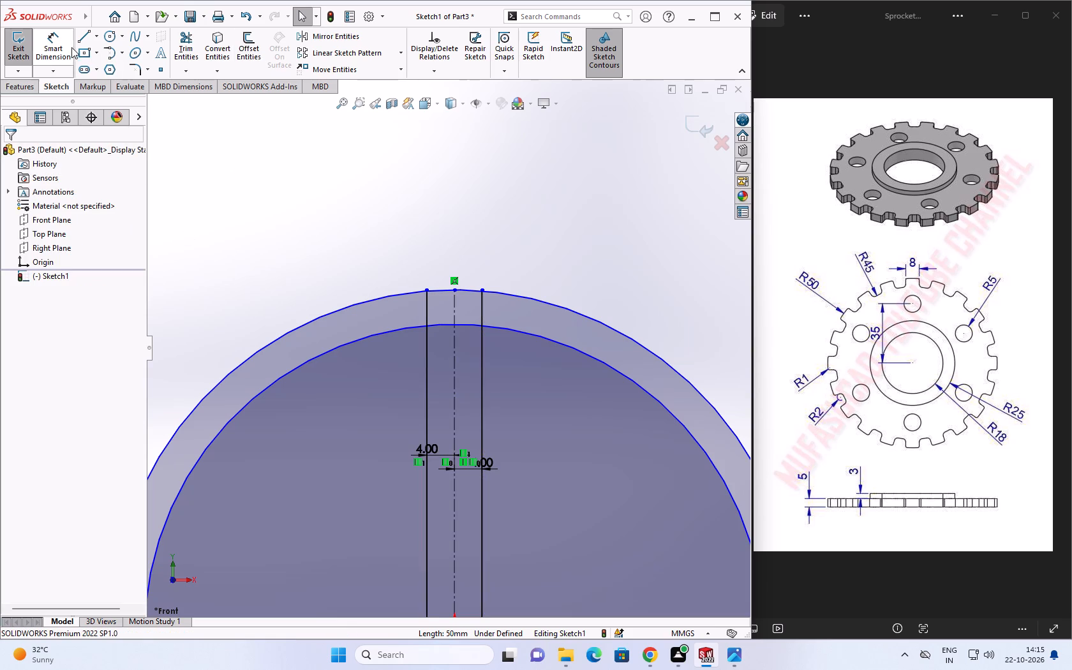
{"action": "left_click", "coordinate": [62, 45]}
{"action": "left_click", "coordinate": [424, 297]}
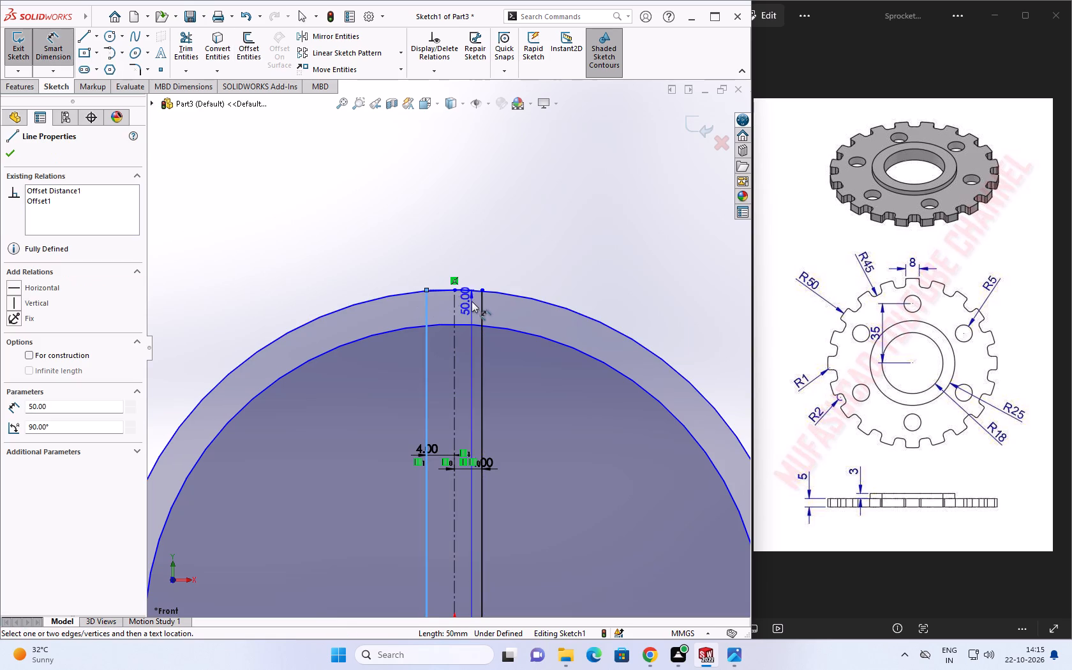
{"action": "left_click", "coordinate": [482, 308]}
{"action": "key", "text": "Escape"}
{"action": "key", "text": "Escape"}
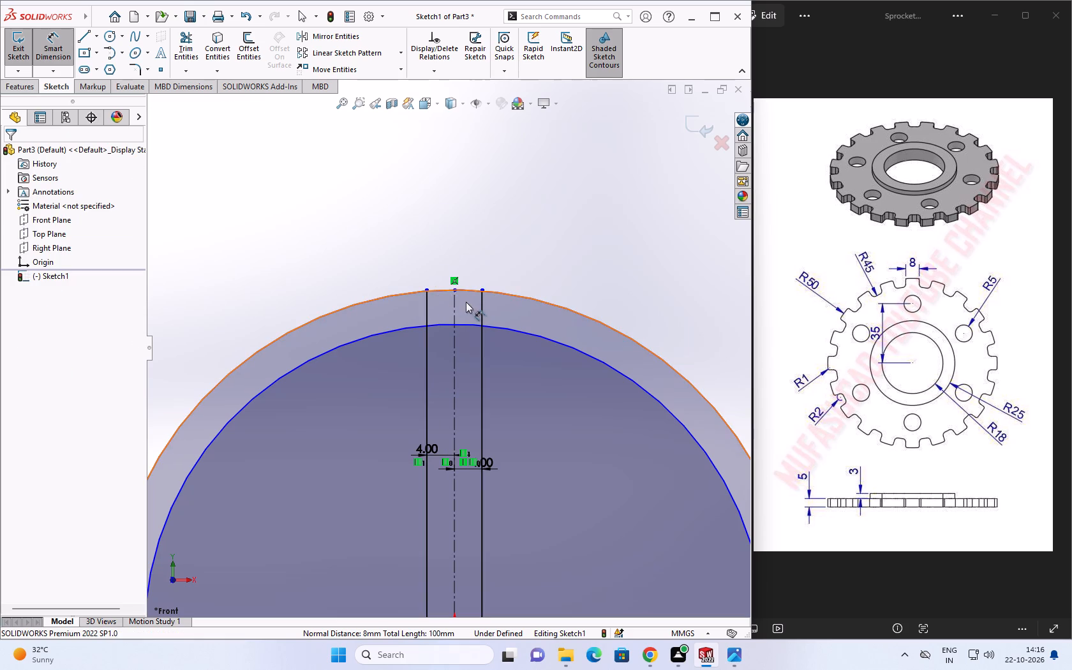
Trim off the short upper ends of both offset lines that extend beyond the outer circle.
{"action": "scroll", "coordinate": [456, 307], "scroll_direction": "down", "scroll_amount": 3}
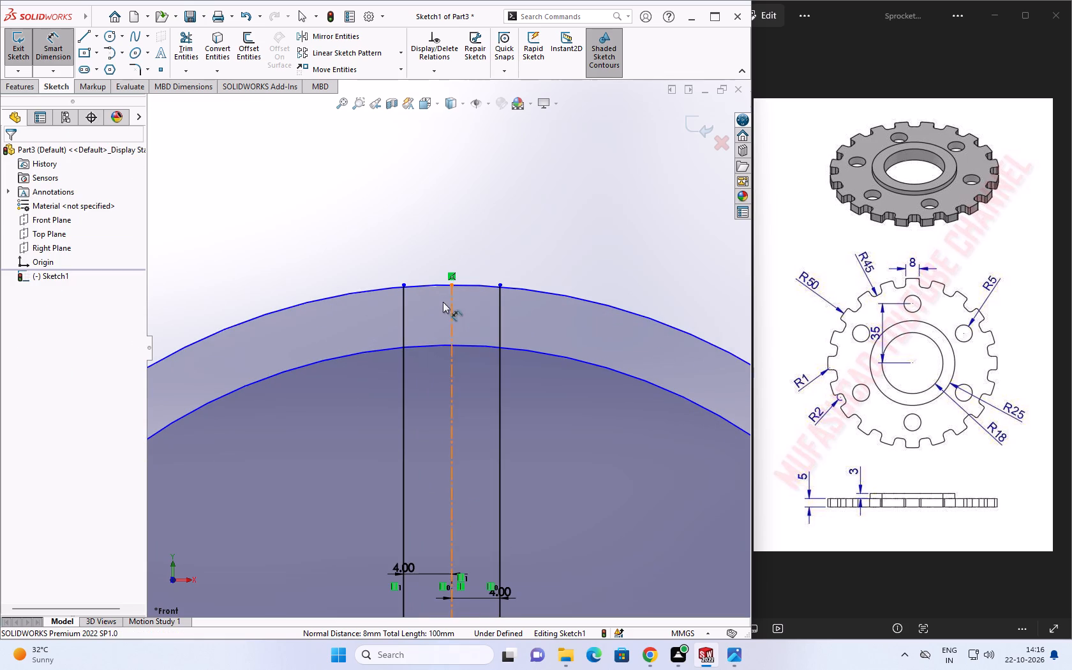
{"action": "scroll", "coordinate": [474, 292], "scroll_direction": "down", "scroll_amount": 6}
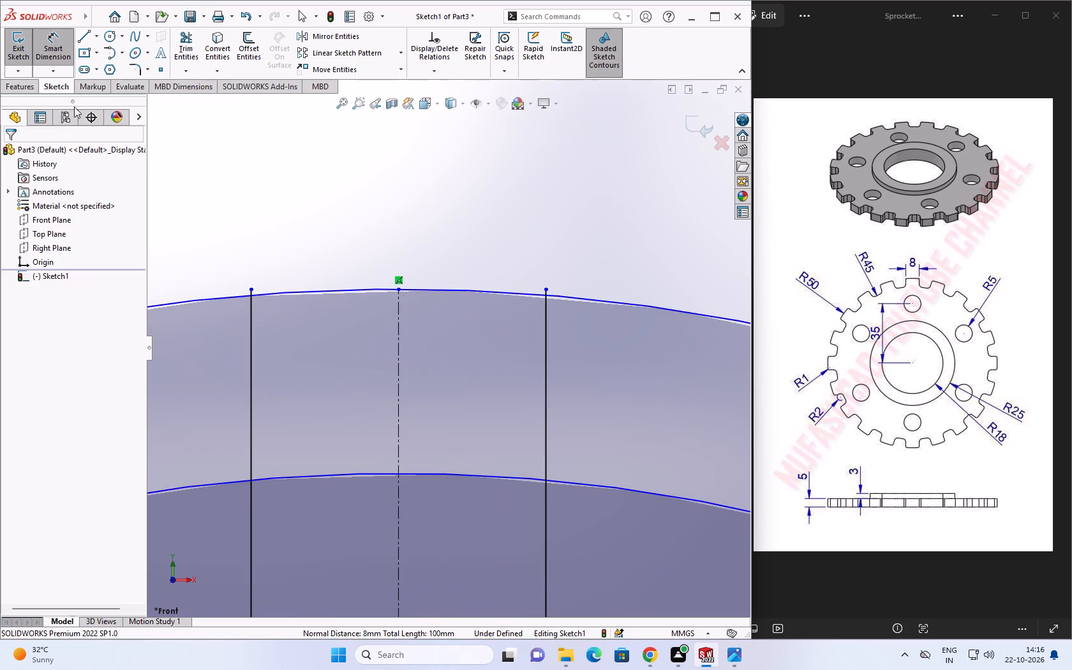
{"action": "left_click", "coordinate": [180, 49]}
{"action": "scroll", "coordinate": [264, 294], "scroll_direction": "down", "scroll_amount": 5}
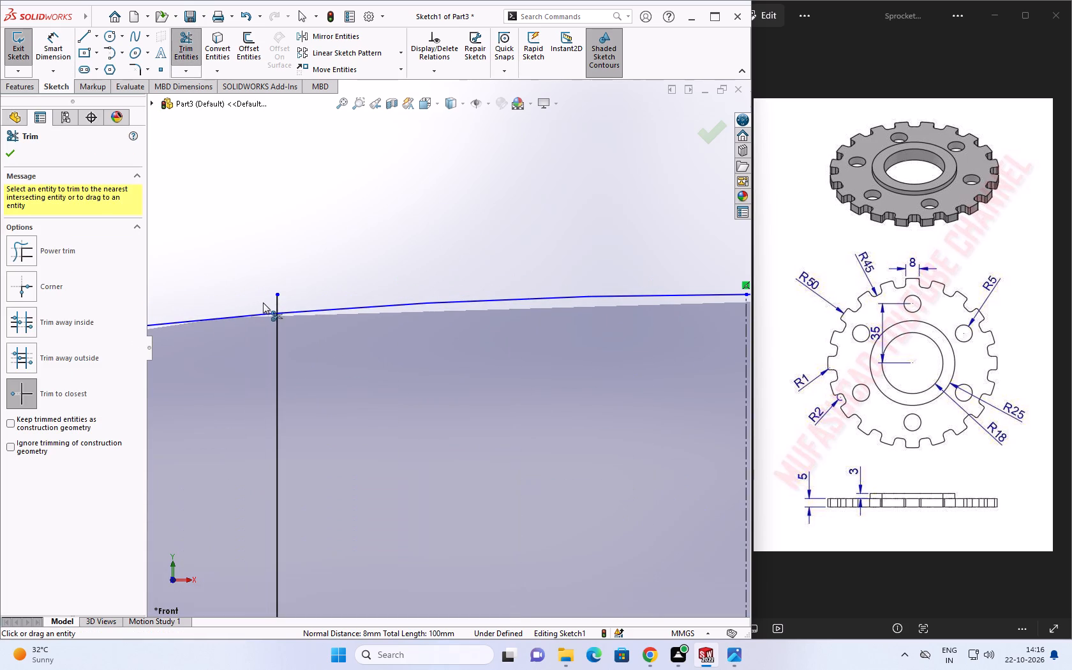
{"action": "left_click", "coordinate": [274, 304]}
{"action": "scroll", "coordinate": [384, 297], "scroll_direction": "down", "scroll_amount": 6}
{"action": "scroll", "coordinate": [419, 340], "scroll_direction": "up", "scroll_amount": 3}
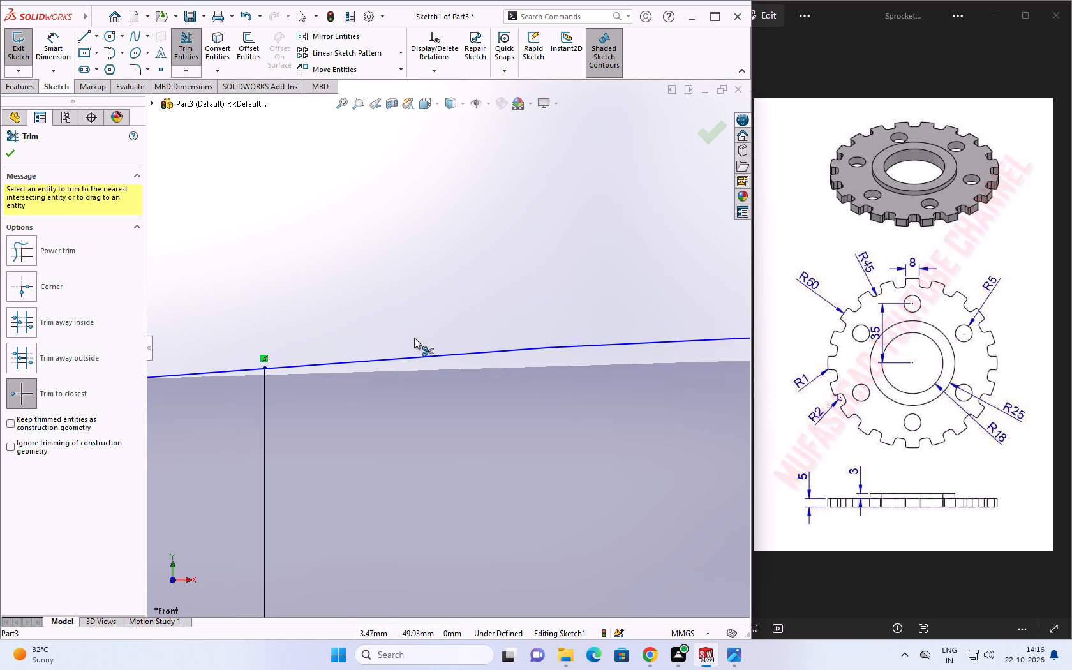
{"action": "scroll", "coordinate": [414, 338], "scroll_direction": "up", "scroll_amount": 8}
{"action": "scroll", "coordinate": [685, 341], "scroll_direction": "down", "scroll_amount": 6}
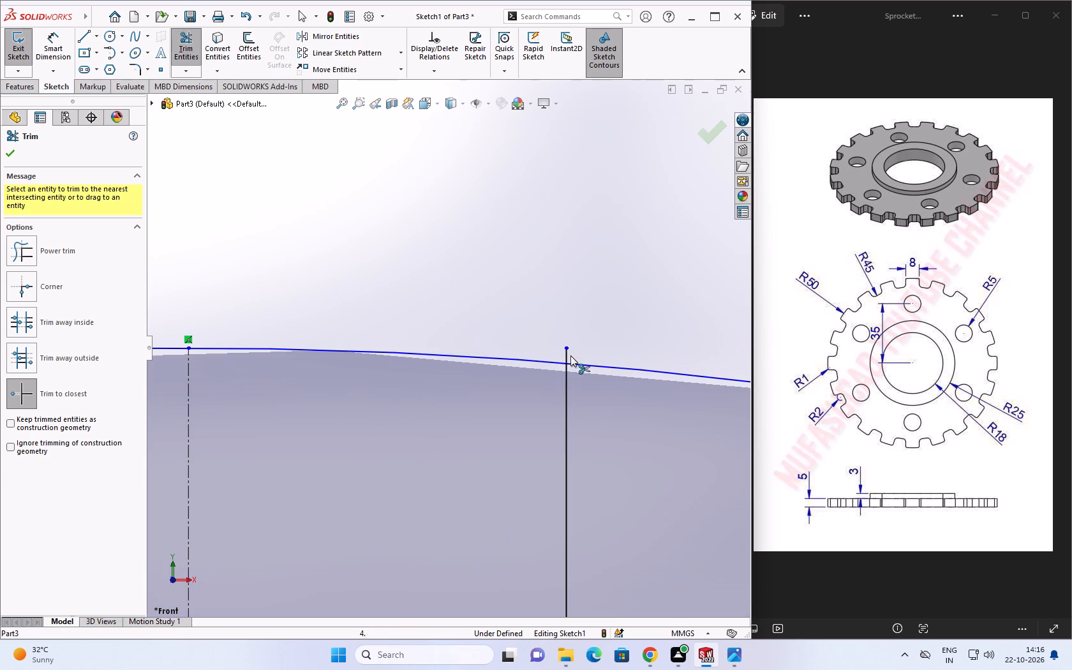
{"action": "left_click", "coordinate": [567, 353]}
{"action": "scroll", "coordinate": [502, 382], "scroll_direction": "down", "scroll_amount": 12}
{"action": "scroll", "coordinate": [529, 378], "scroll_direction": "up", "scroll_amount": 6}
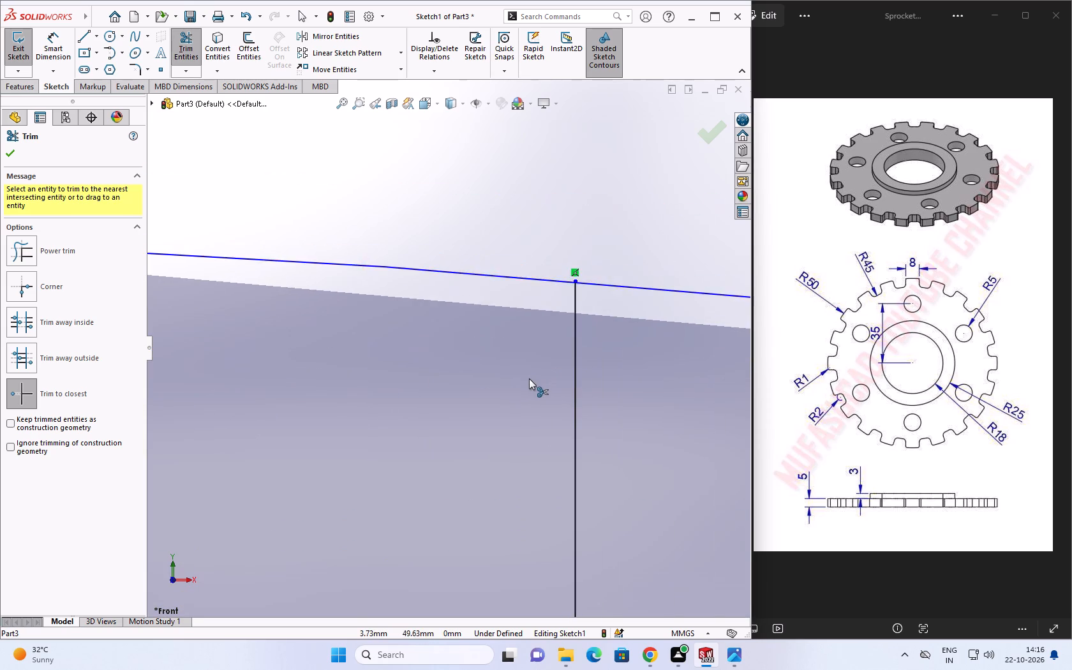
{"action": "scroll", "coordinate": [518, 387], "scroll_direction": "up", "scroll_amount": 13}
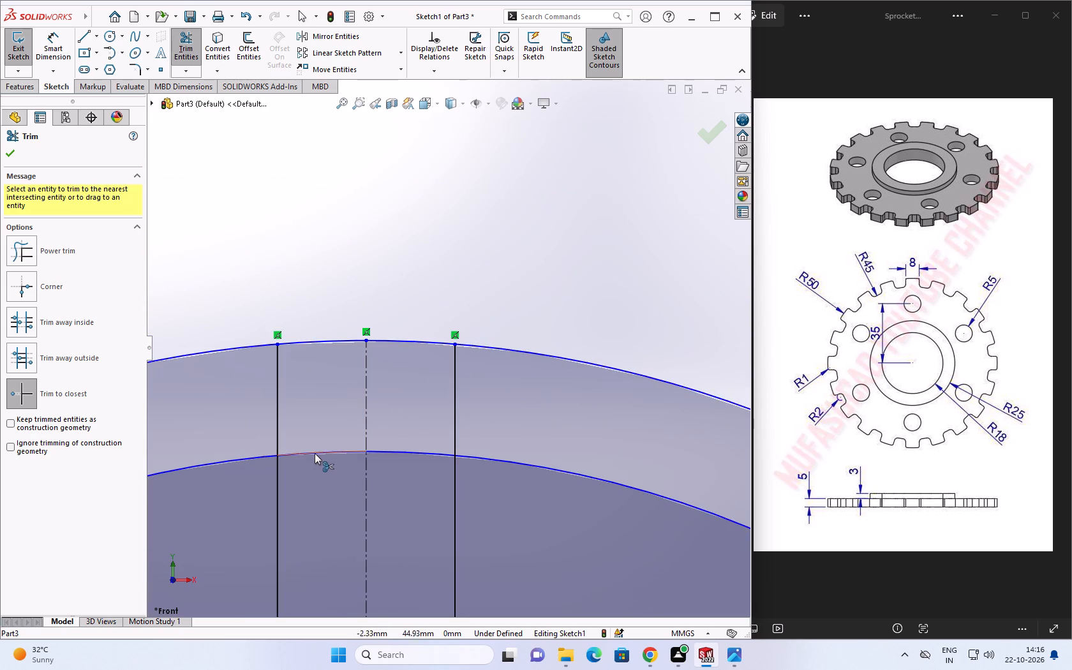
Trim away the inner circle's arc between the two offset lines and both lines' portions inside the inner circle.
{"action": "left_click", "coordinate": [315, 453]}
{"action": "left_click", "coordinate": [395, 452]}
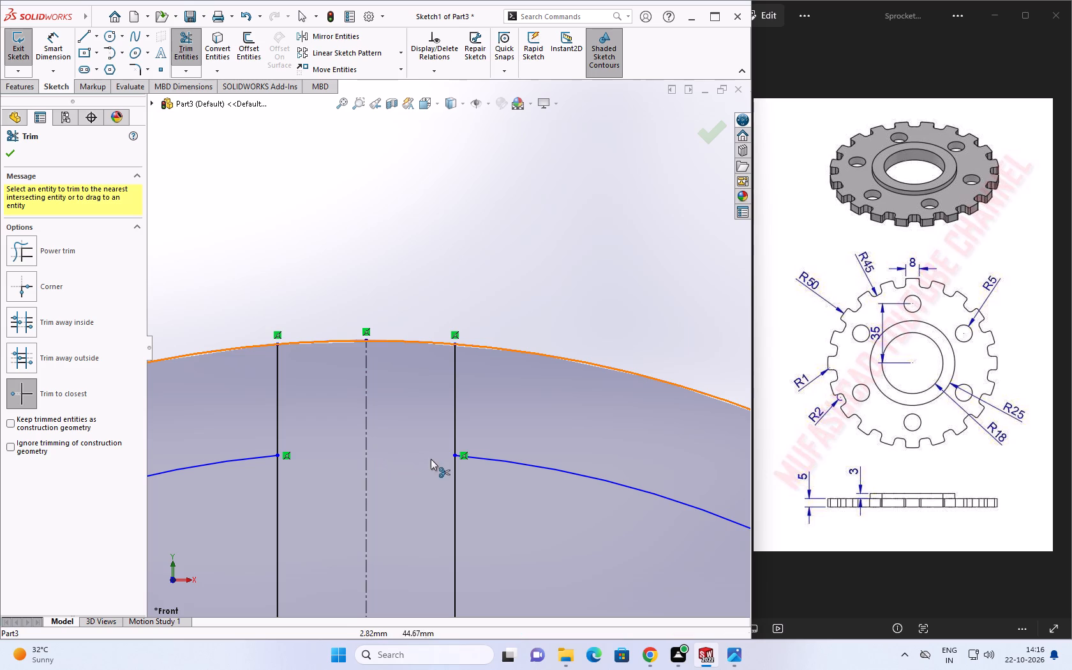
{"action": "left_click", "coordinate": [453, 479]}
{"action": "scroll", "coordinate": [418, 470], "scroll_direction": "down", "scroll_amount": 5}
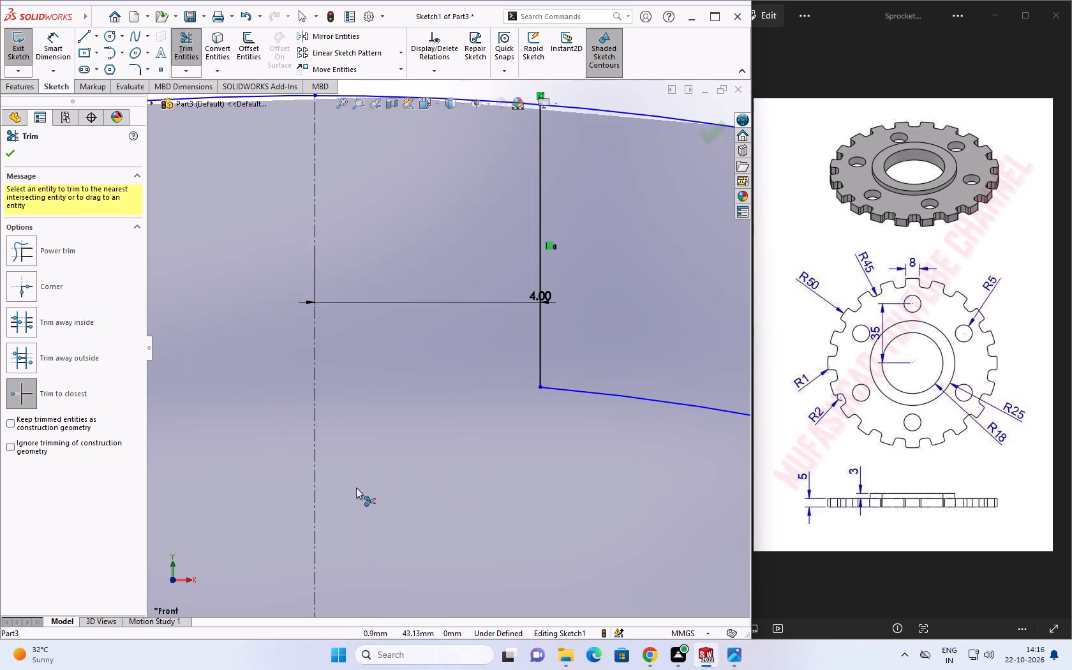
{"action": "scroll", "coordinate": [350, 493], "scroll_direction": "up", "scroll_amount": 11}
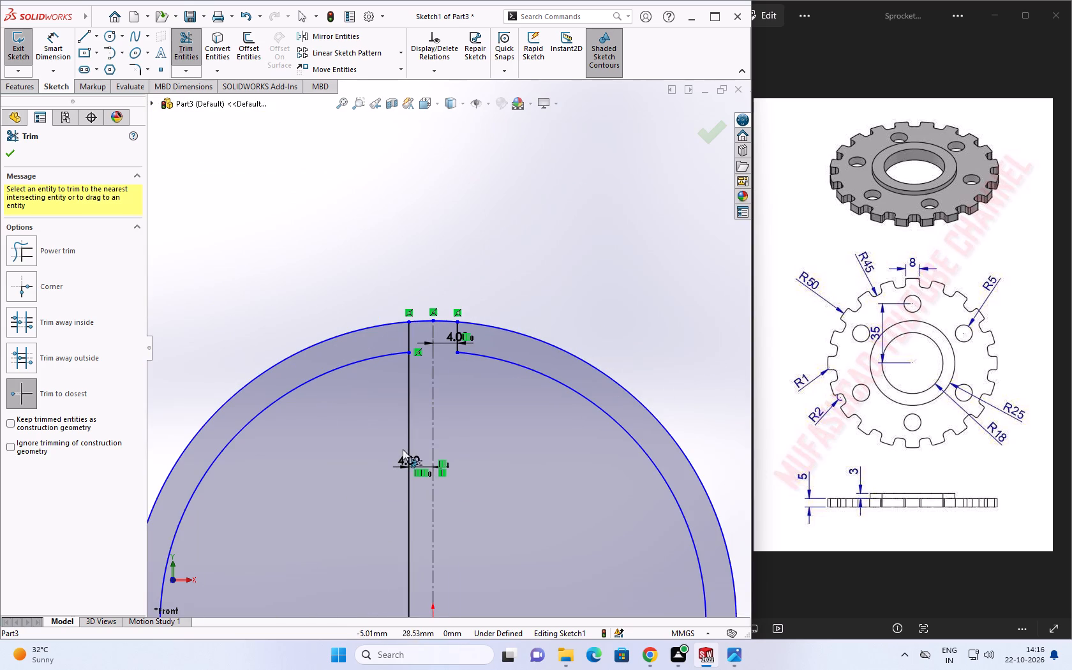
{"action": "left_click", "coordinate": [406, 434]}
{"action": "scroll", "coordinate": [423, 426], "scroll_direction": "down", "scroll_amount": 3}
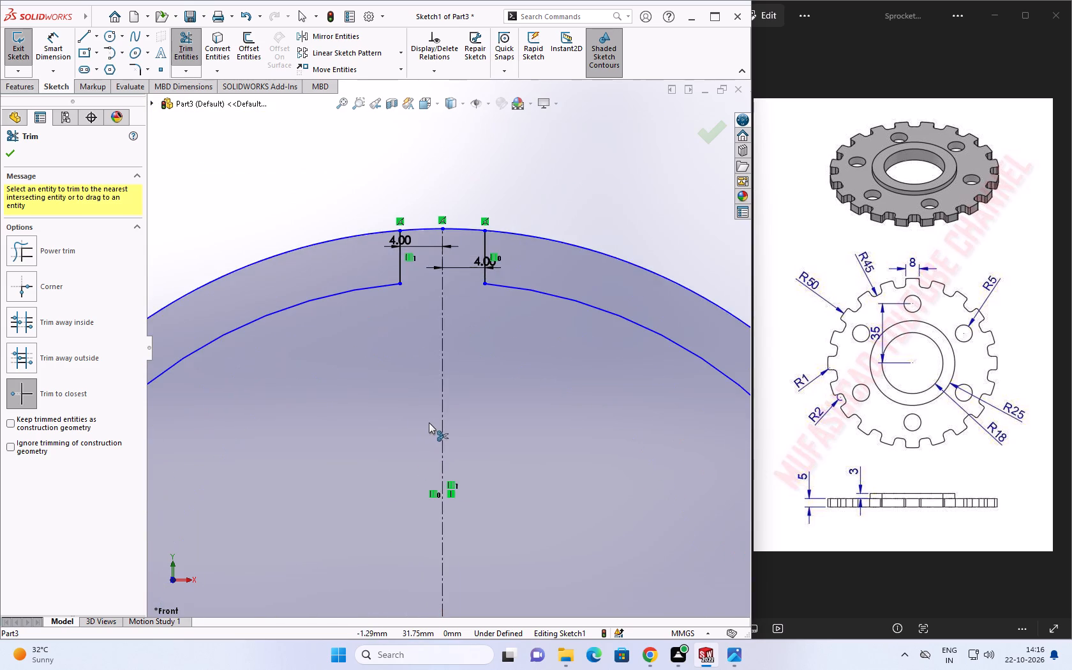
Trim away the outer circle outside the two offset lines, keeping only the arc that caps the tooth.
{"action": "scroll", "coordinate": [429, 422], "scroll_direction": "up", "scroll_amount": 5}
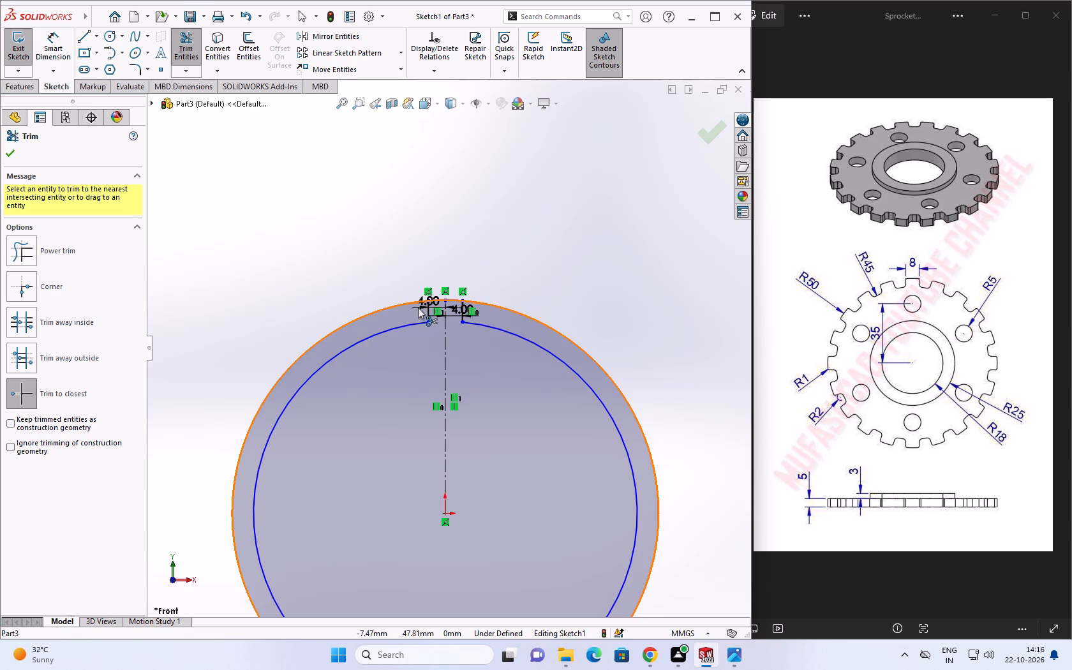
{"action": "scroll", "coordinate": [445, 297], "scroll_direction": "down", "scroll_amount": 5}
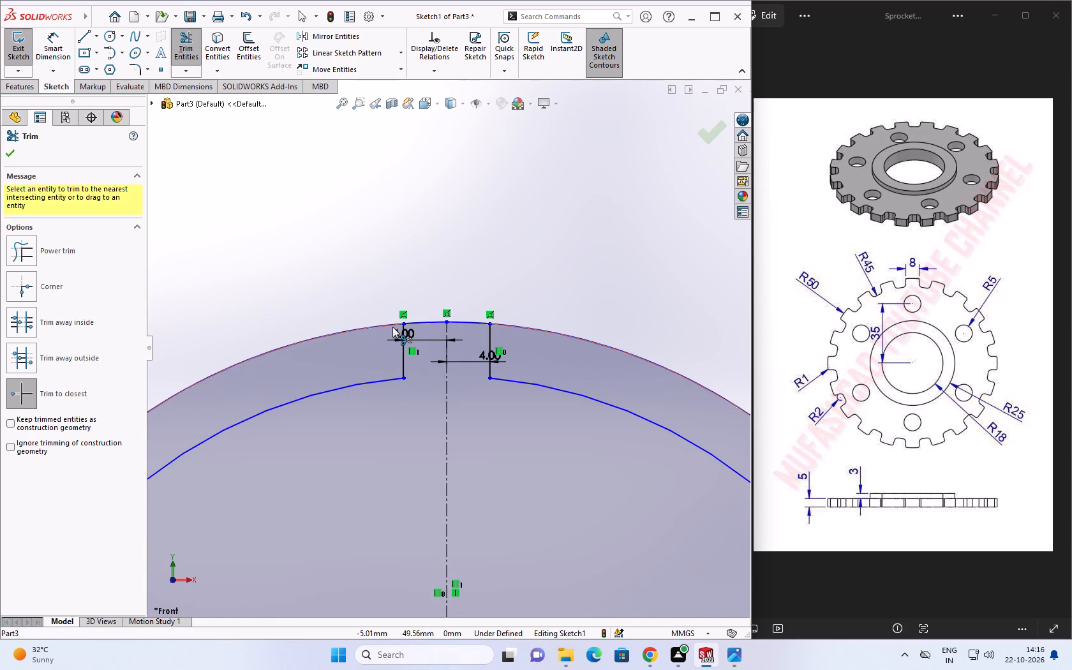
{"action": "left_click", "coordinate": [392, 327]}
{"action": "scroll", "coordinate": [480, 350], "scroll_direction": "down", "scroll_amount": 6}
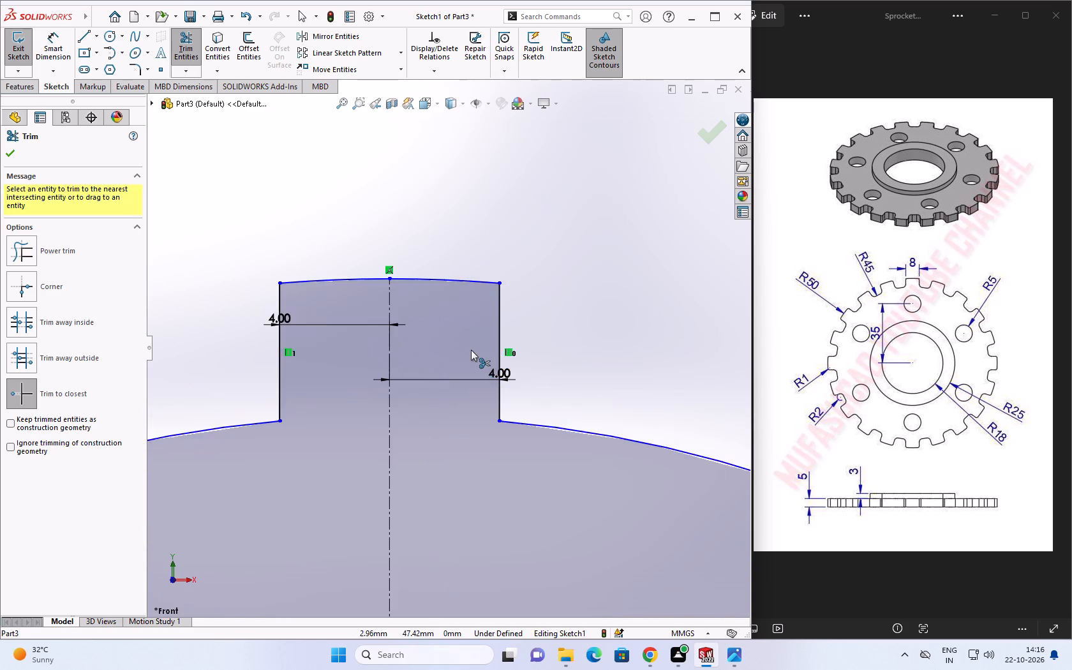
{"action": "scroll", "coordinate": [471, 350], "scroll_direction": "up", "scroll_amount": 10}
{"action": "key", "text": "Escape"}
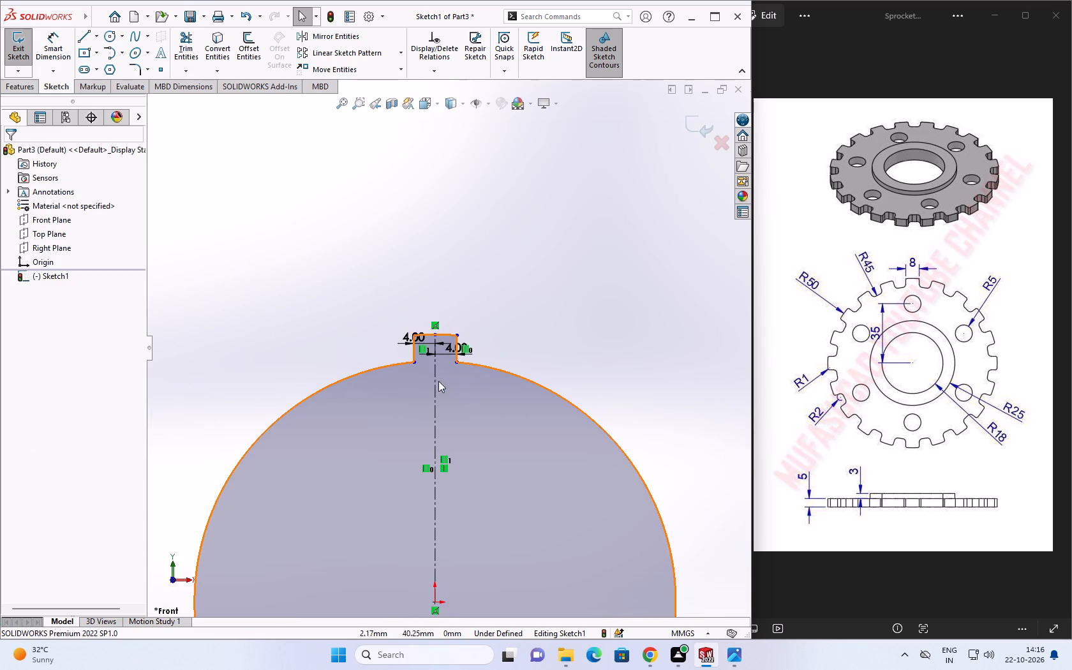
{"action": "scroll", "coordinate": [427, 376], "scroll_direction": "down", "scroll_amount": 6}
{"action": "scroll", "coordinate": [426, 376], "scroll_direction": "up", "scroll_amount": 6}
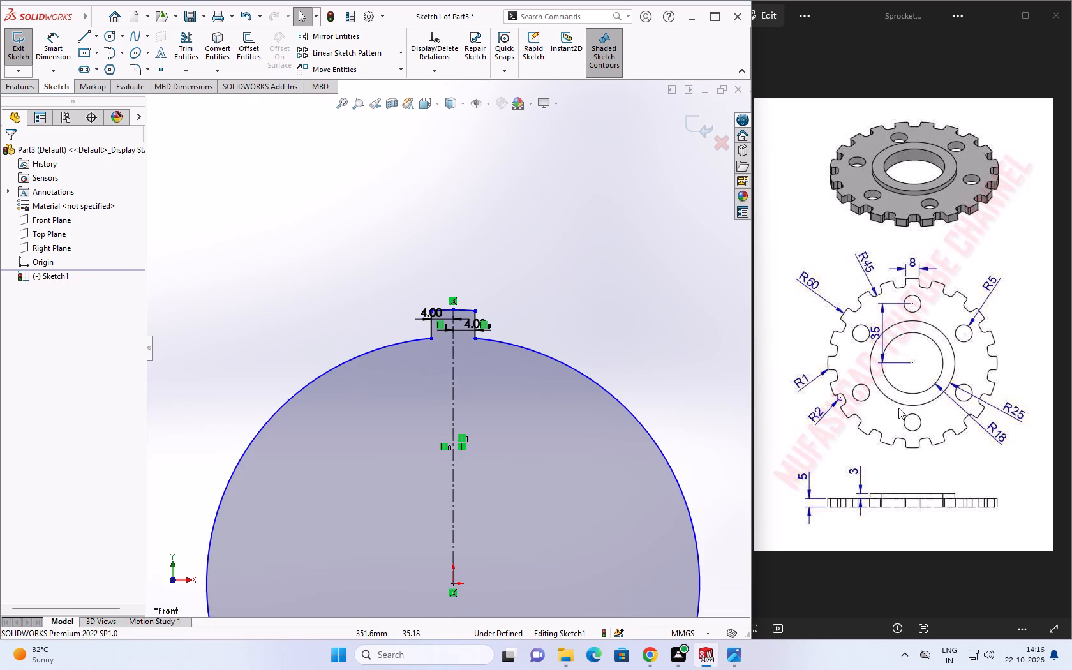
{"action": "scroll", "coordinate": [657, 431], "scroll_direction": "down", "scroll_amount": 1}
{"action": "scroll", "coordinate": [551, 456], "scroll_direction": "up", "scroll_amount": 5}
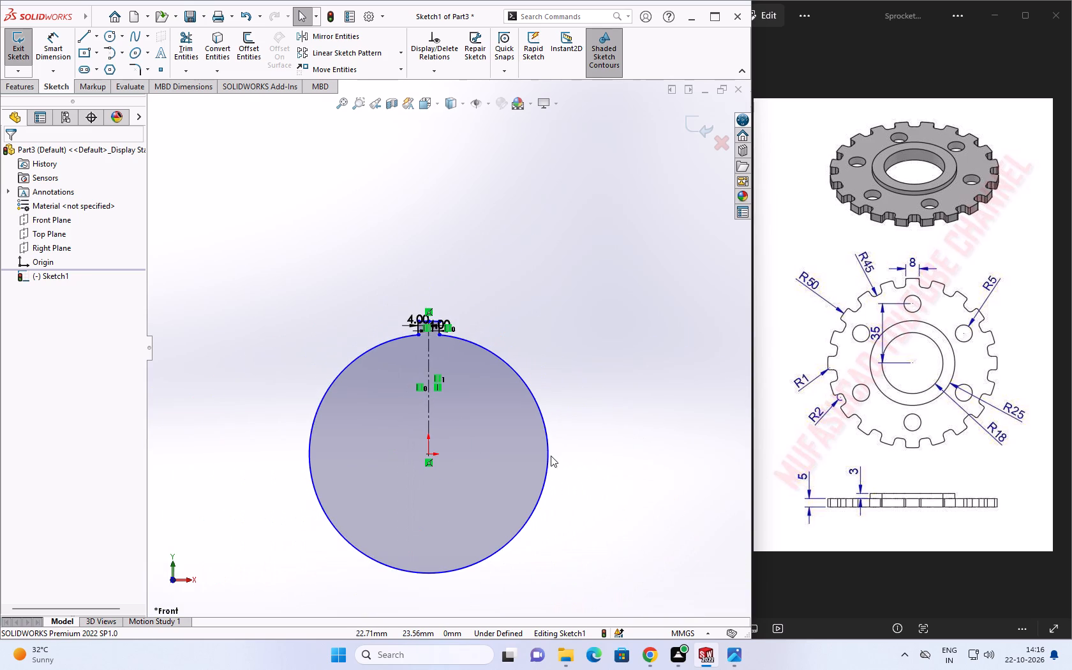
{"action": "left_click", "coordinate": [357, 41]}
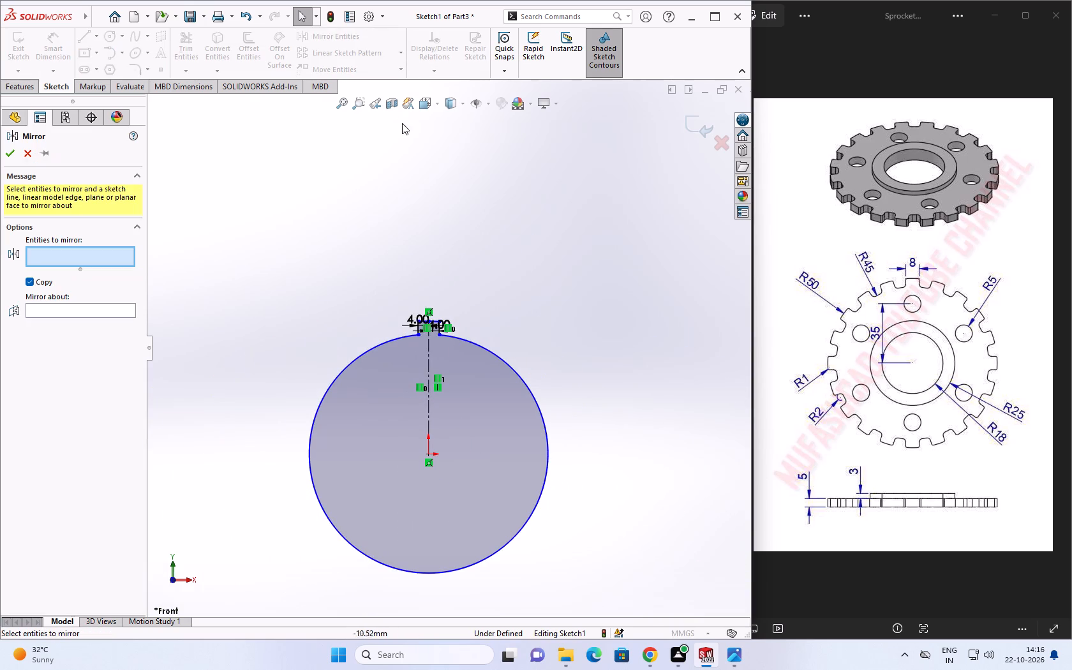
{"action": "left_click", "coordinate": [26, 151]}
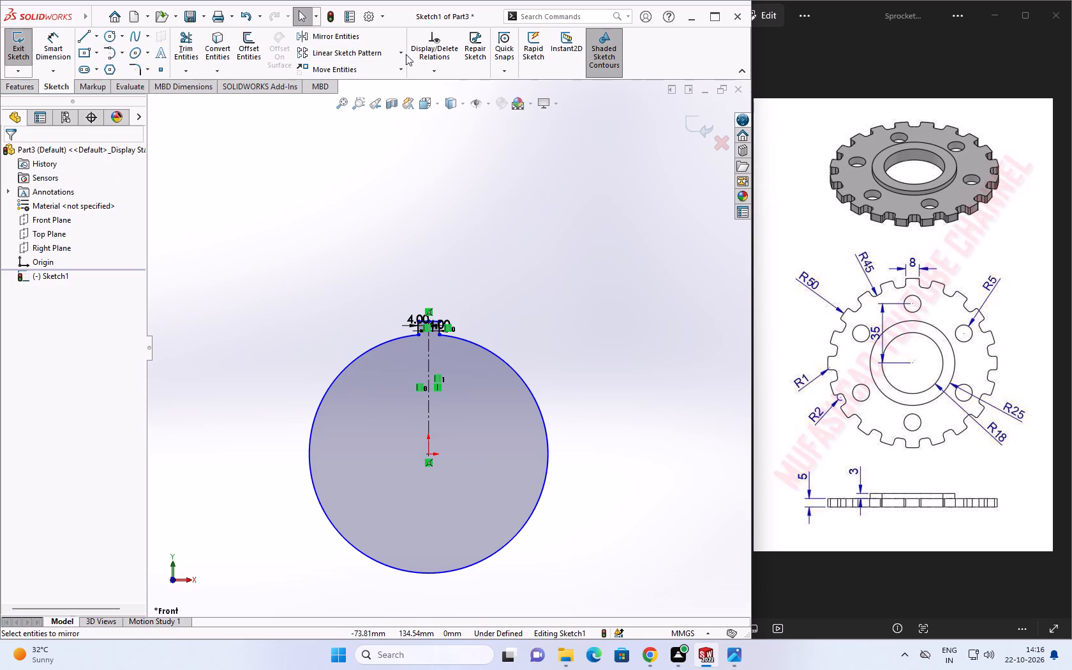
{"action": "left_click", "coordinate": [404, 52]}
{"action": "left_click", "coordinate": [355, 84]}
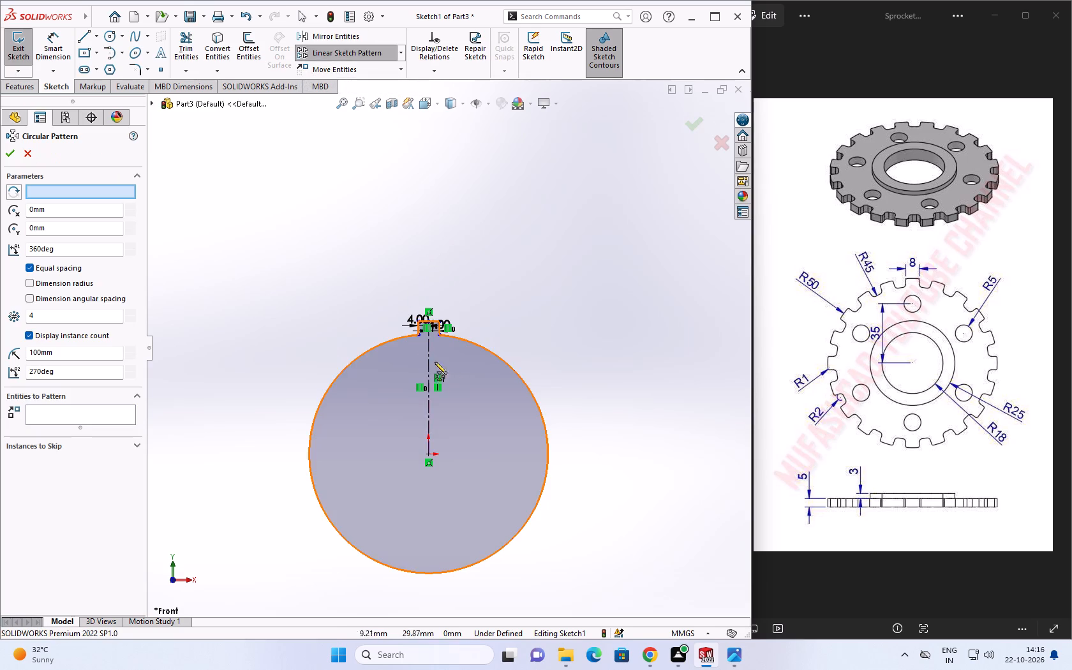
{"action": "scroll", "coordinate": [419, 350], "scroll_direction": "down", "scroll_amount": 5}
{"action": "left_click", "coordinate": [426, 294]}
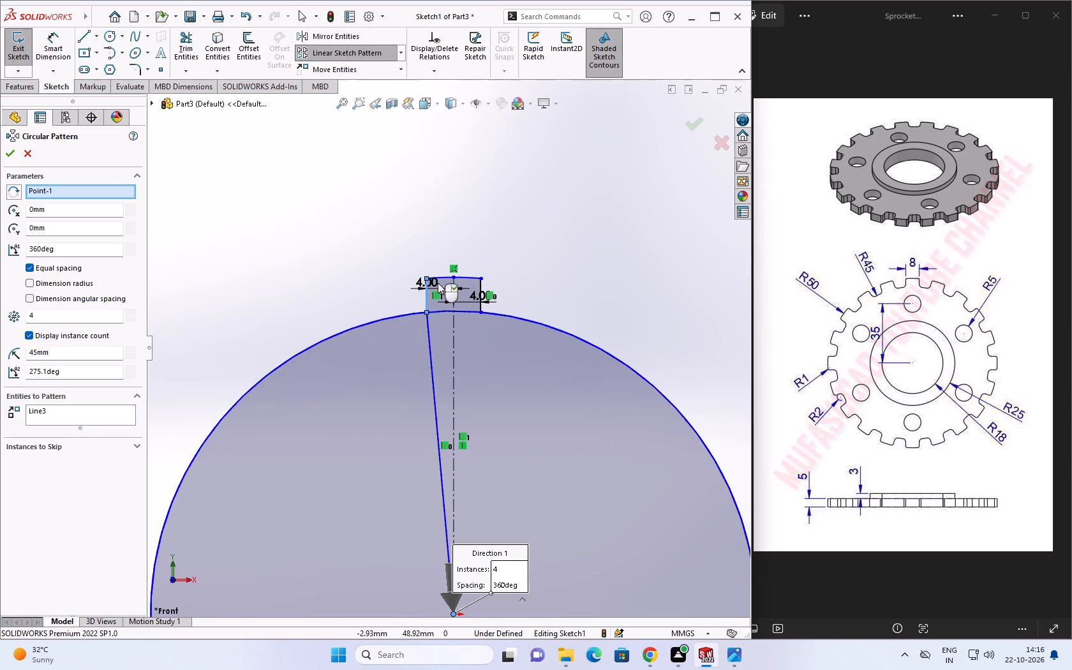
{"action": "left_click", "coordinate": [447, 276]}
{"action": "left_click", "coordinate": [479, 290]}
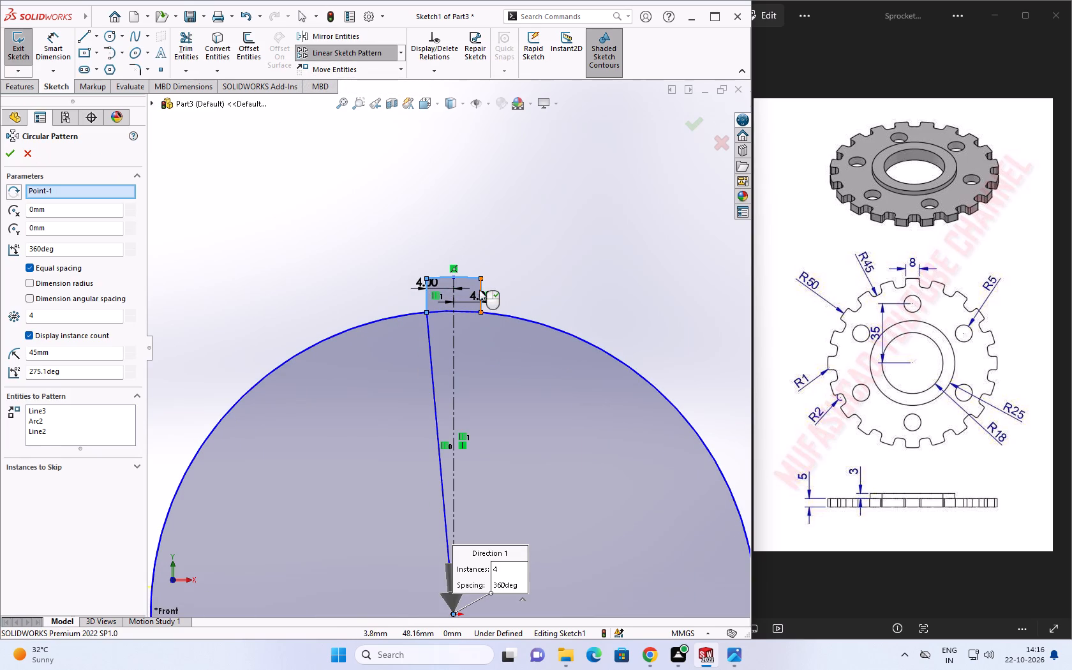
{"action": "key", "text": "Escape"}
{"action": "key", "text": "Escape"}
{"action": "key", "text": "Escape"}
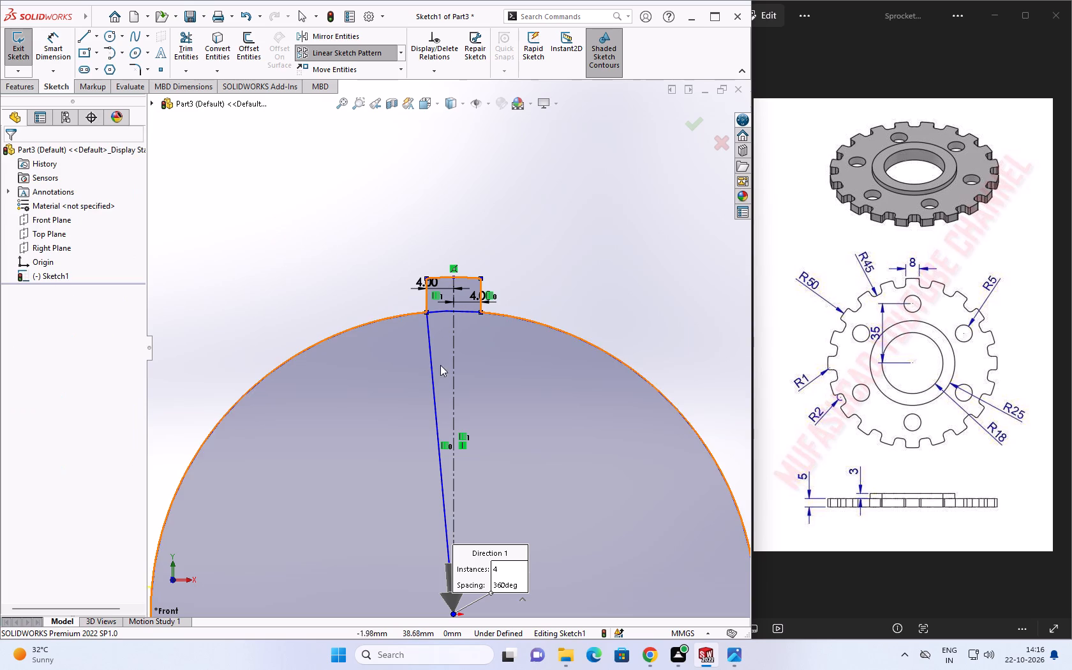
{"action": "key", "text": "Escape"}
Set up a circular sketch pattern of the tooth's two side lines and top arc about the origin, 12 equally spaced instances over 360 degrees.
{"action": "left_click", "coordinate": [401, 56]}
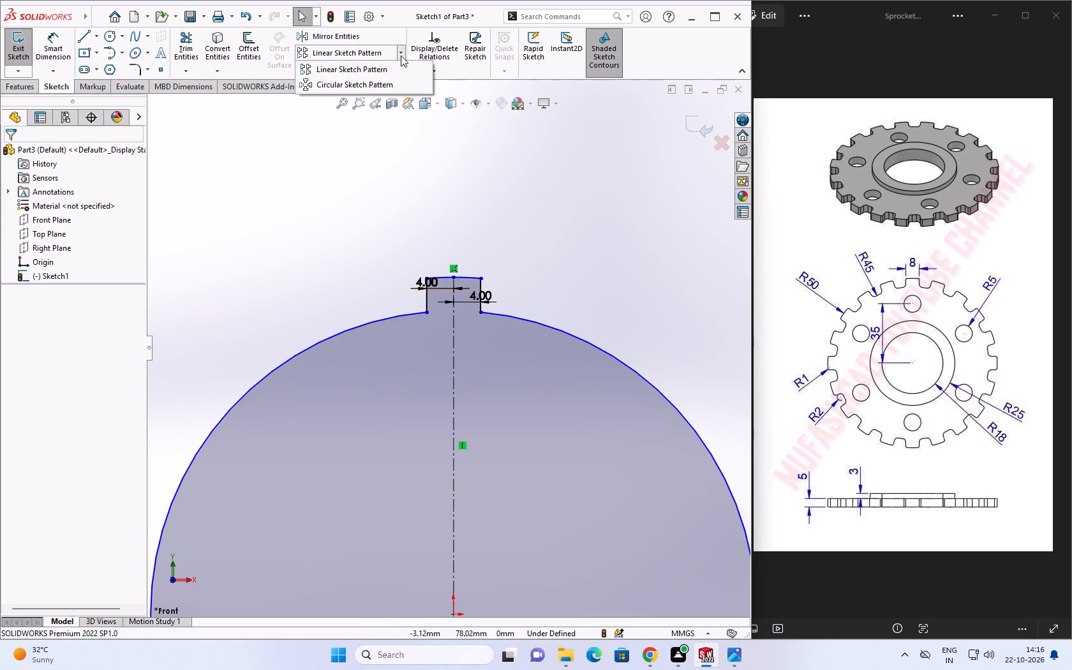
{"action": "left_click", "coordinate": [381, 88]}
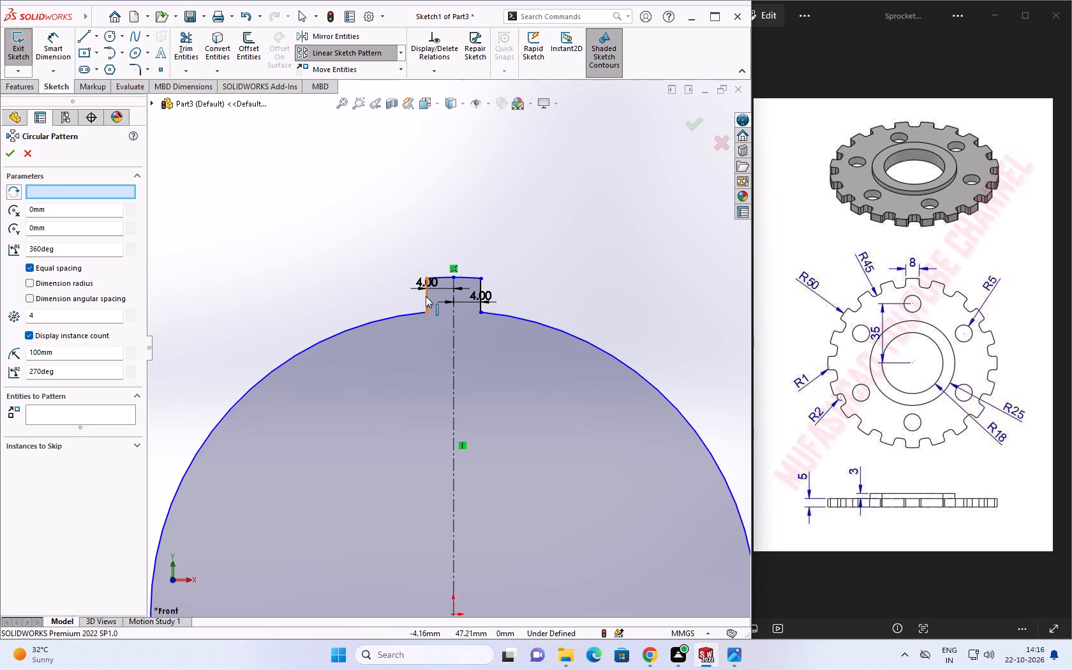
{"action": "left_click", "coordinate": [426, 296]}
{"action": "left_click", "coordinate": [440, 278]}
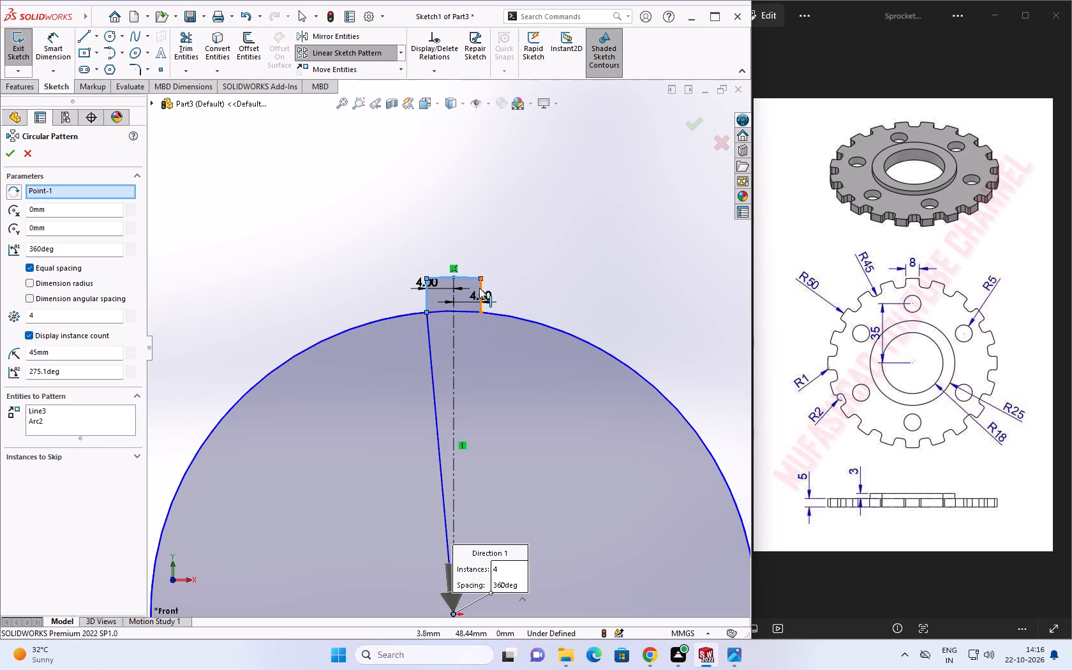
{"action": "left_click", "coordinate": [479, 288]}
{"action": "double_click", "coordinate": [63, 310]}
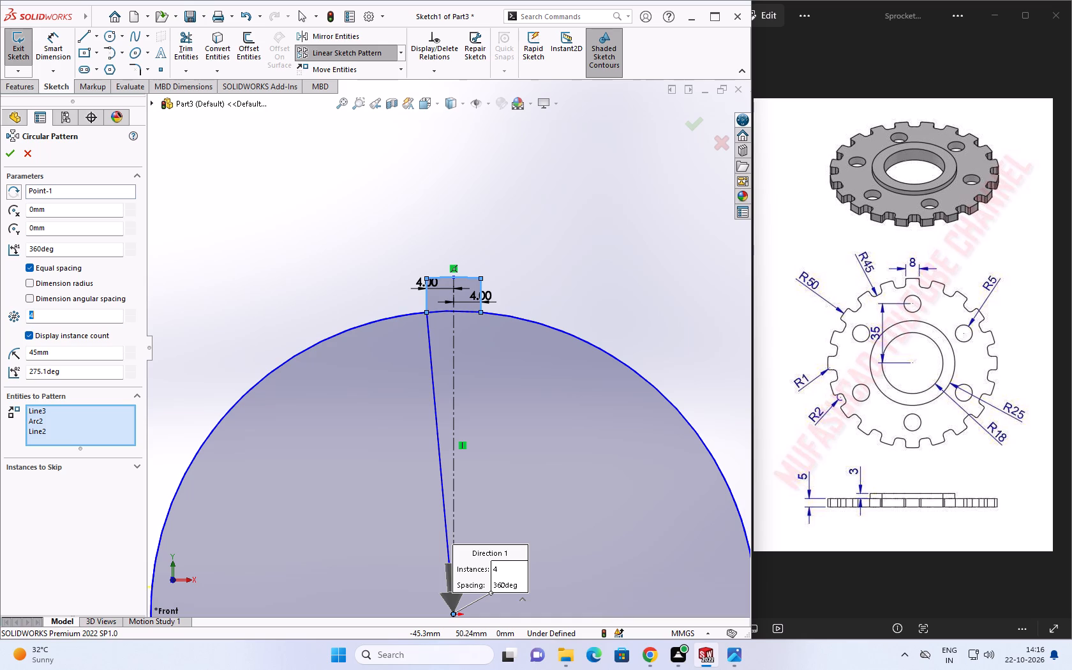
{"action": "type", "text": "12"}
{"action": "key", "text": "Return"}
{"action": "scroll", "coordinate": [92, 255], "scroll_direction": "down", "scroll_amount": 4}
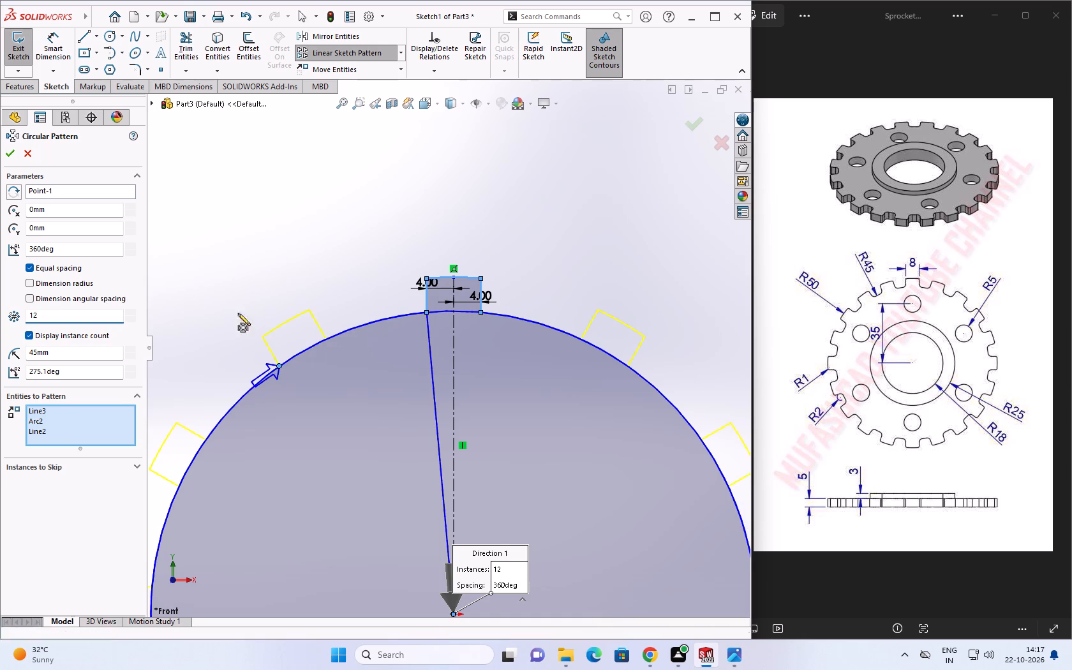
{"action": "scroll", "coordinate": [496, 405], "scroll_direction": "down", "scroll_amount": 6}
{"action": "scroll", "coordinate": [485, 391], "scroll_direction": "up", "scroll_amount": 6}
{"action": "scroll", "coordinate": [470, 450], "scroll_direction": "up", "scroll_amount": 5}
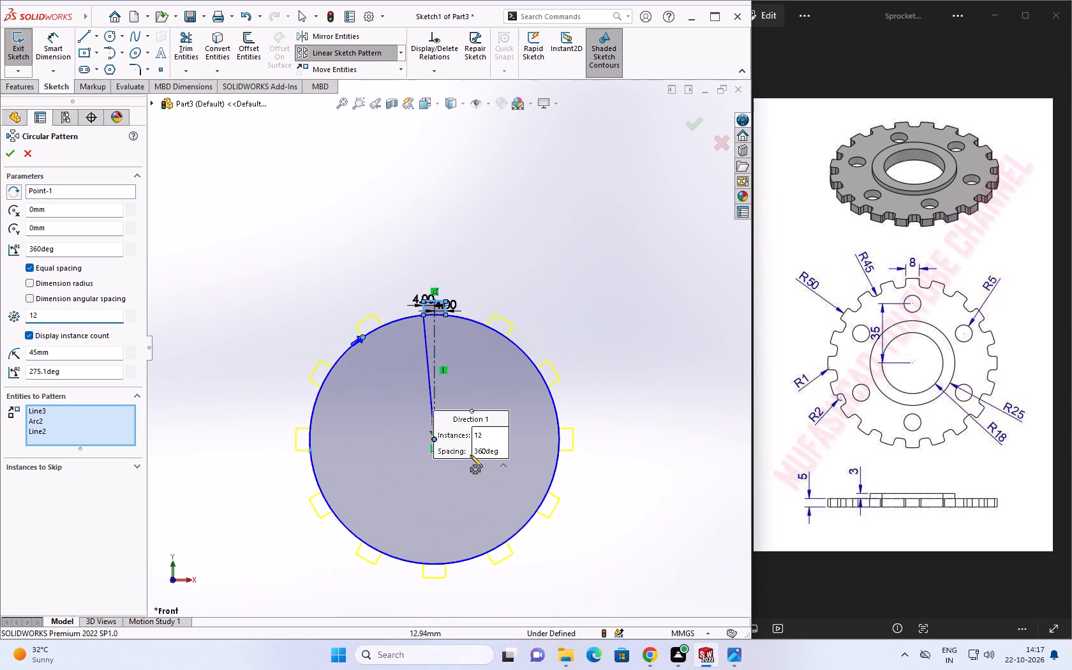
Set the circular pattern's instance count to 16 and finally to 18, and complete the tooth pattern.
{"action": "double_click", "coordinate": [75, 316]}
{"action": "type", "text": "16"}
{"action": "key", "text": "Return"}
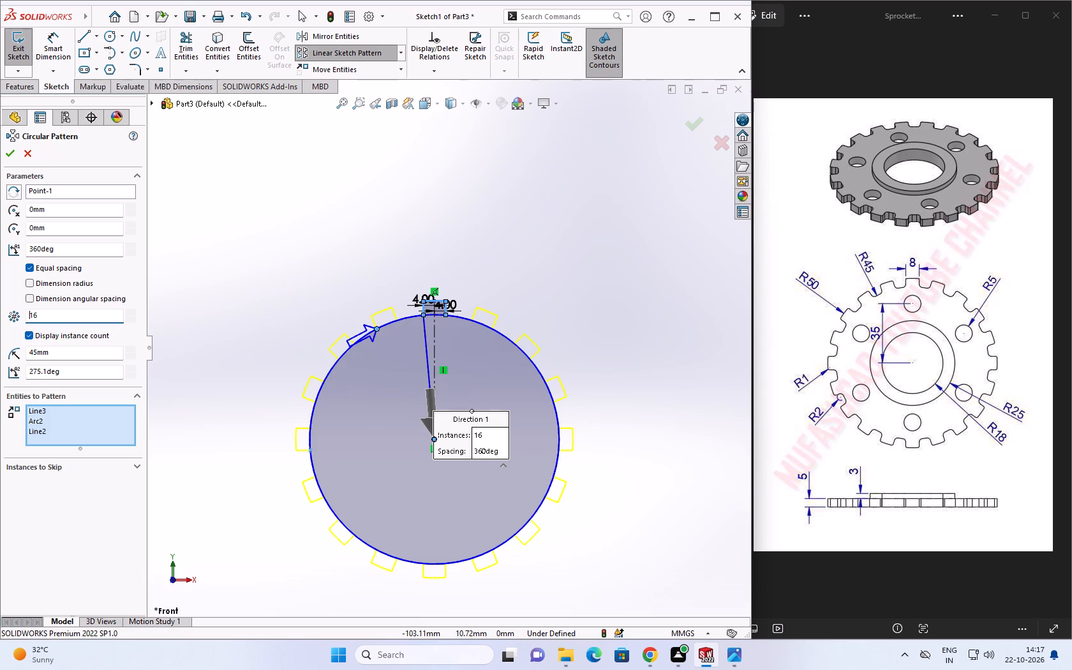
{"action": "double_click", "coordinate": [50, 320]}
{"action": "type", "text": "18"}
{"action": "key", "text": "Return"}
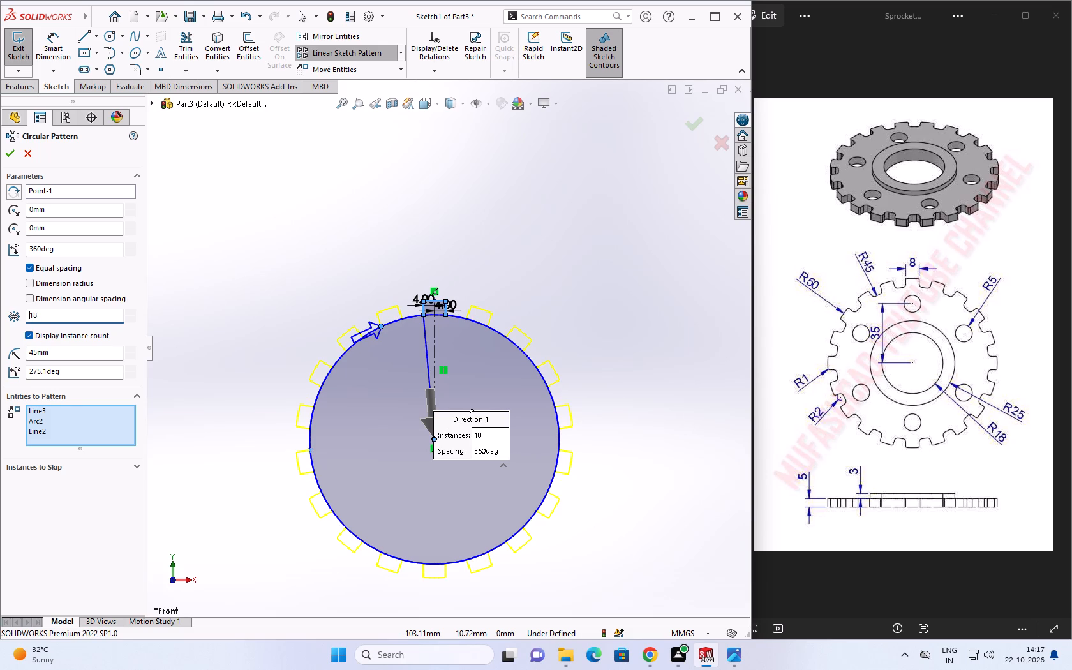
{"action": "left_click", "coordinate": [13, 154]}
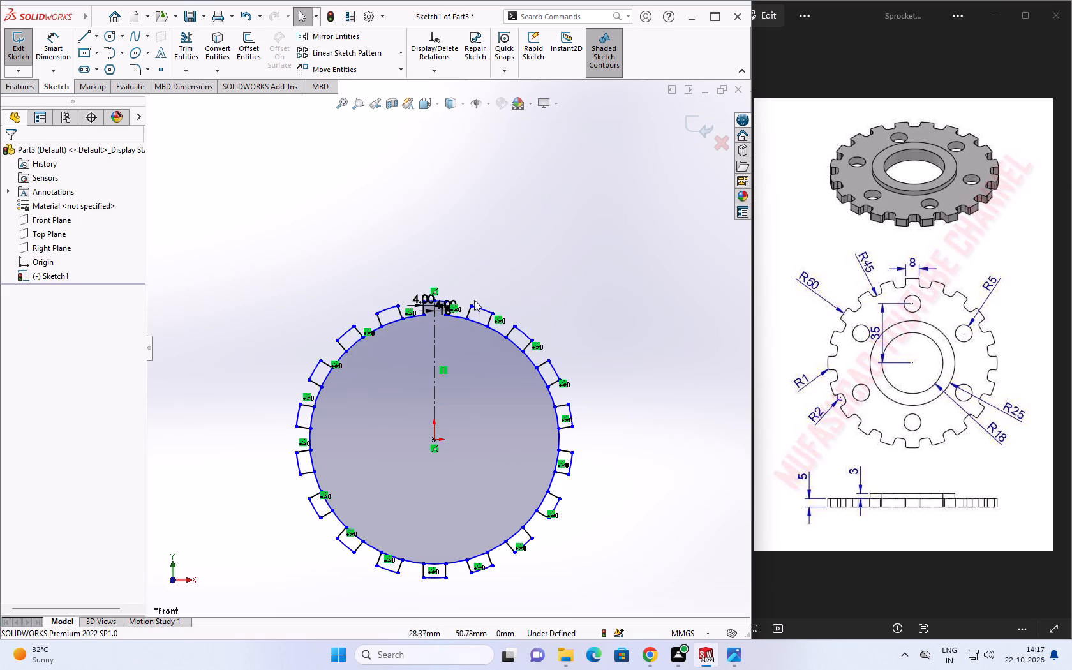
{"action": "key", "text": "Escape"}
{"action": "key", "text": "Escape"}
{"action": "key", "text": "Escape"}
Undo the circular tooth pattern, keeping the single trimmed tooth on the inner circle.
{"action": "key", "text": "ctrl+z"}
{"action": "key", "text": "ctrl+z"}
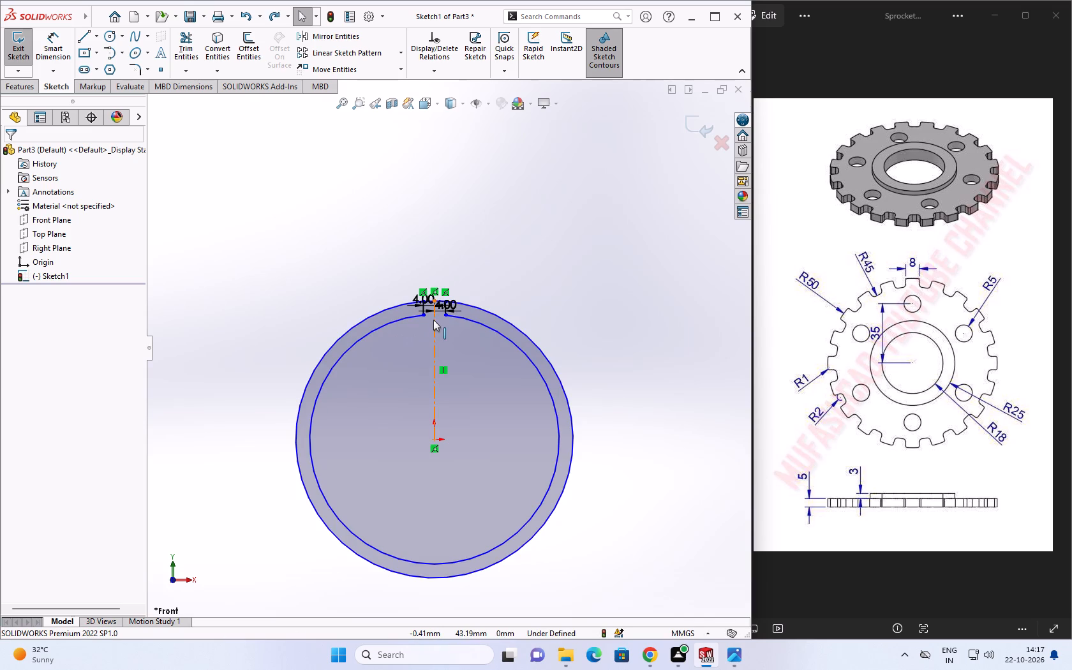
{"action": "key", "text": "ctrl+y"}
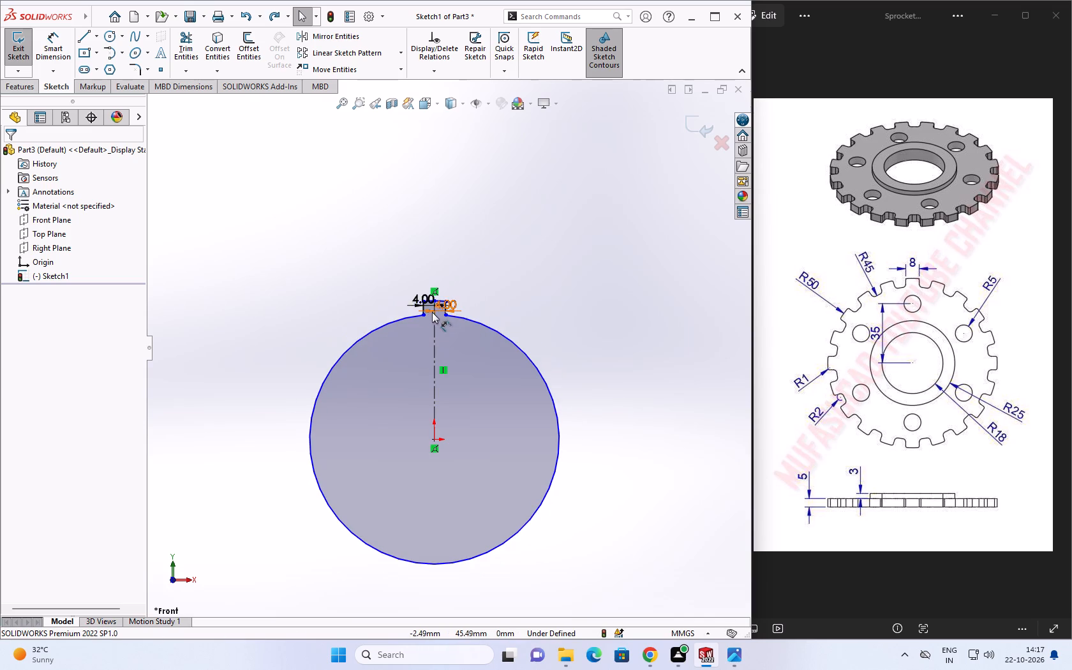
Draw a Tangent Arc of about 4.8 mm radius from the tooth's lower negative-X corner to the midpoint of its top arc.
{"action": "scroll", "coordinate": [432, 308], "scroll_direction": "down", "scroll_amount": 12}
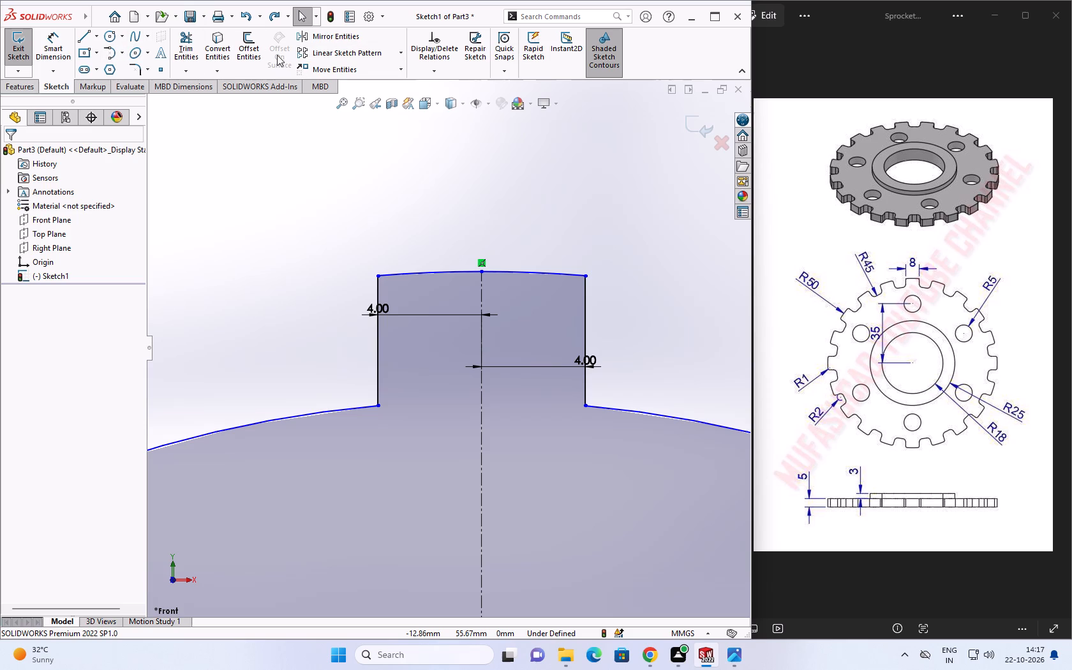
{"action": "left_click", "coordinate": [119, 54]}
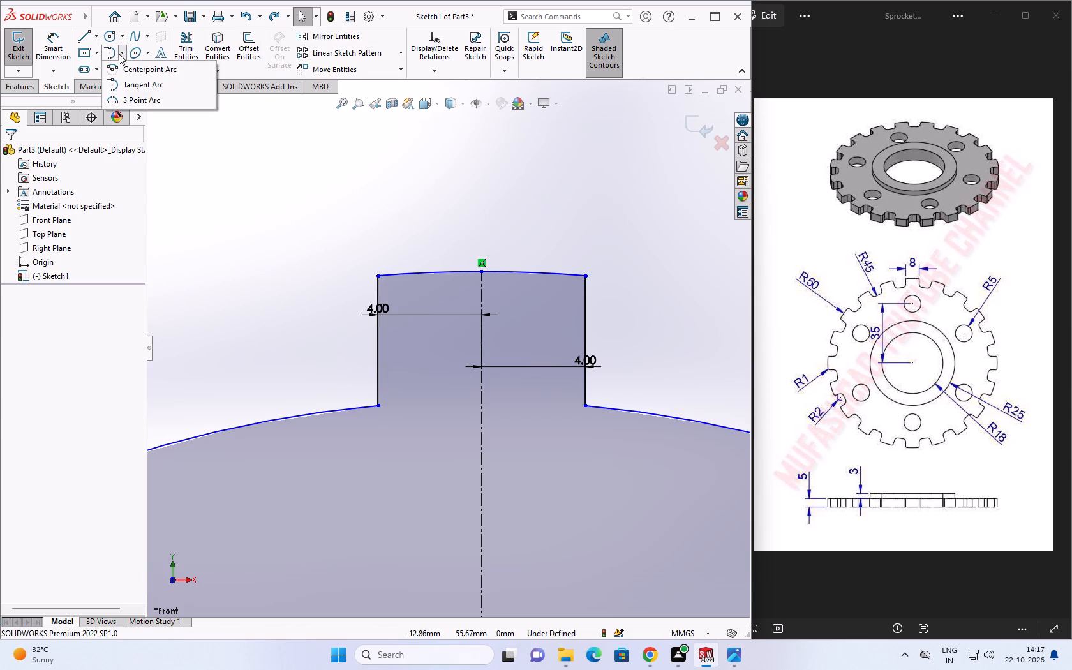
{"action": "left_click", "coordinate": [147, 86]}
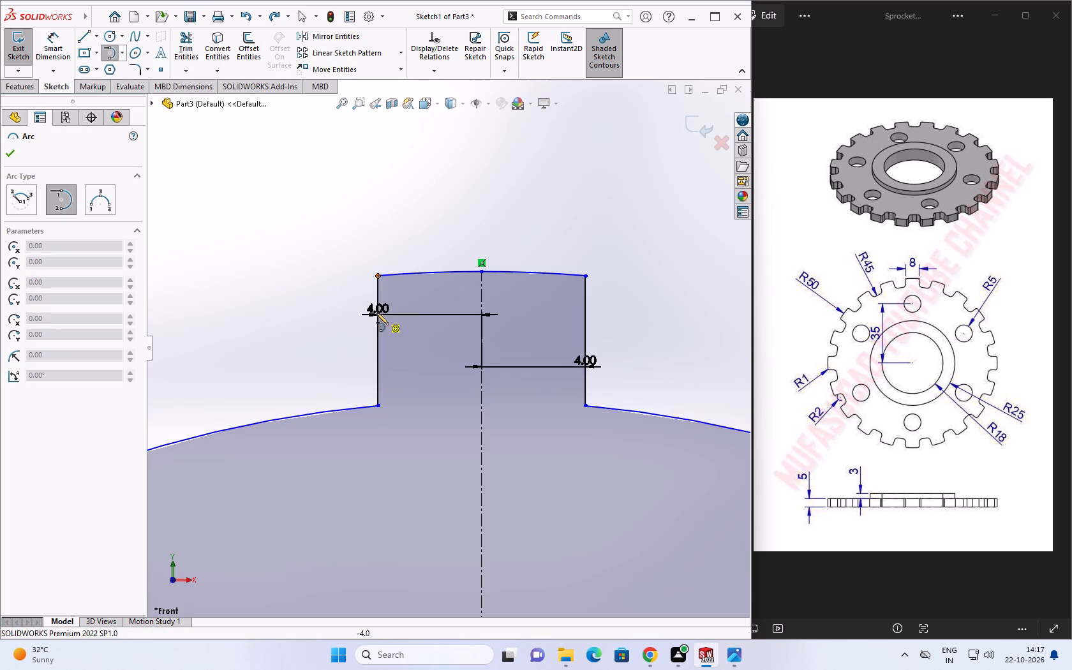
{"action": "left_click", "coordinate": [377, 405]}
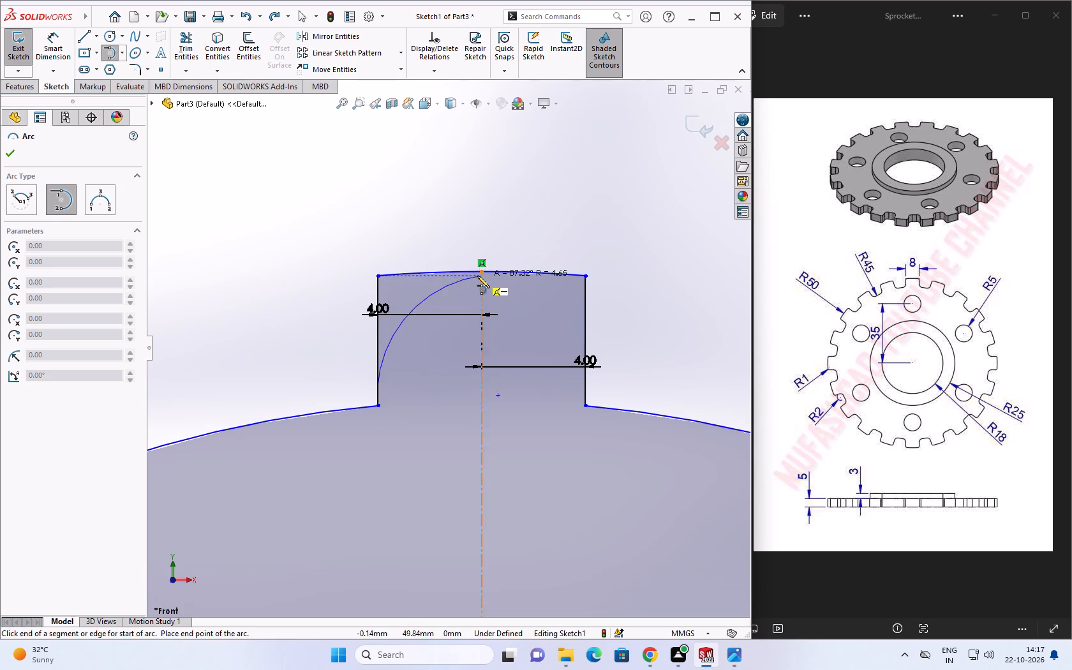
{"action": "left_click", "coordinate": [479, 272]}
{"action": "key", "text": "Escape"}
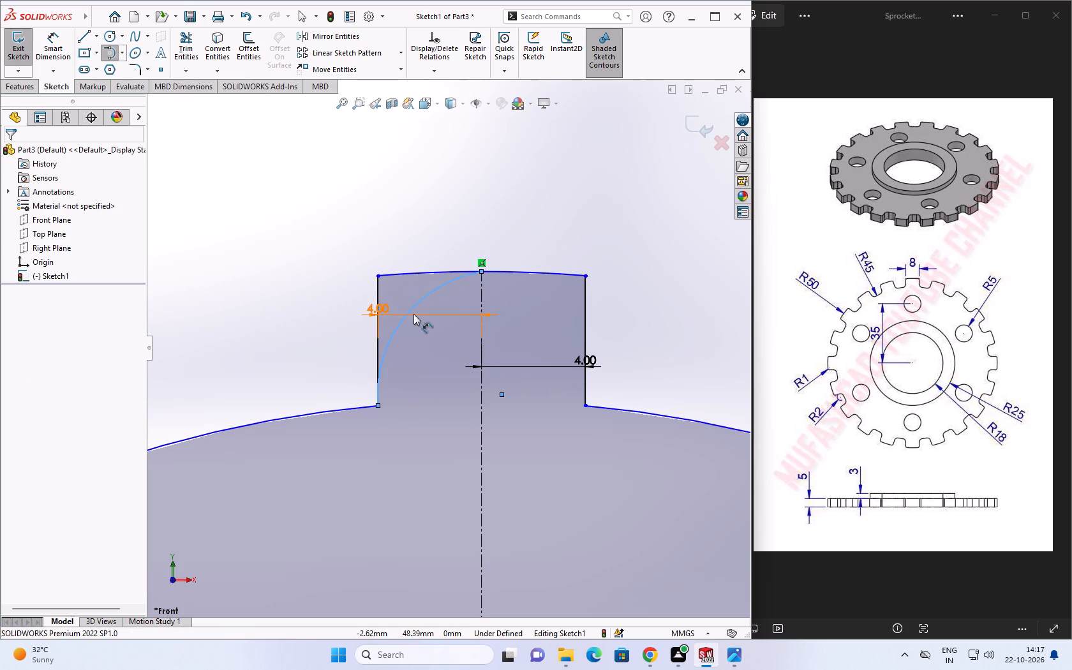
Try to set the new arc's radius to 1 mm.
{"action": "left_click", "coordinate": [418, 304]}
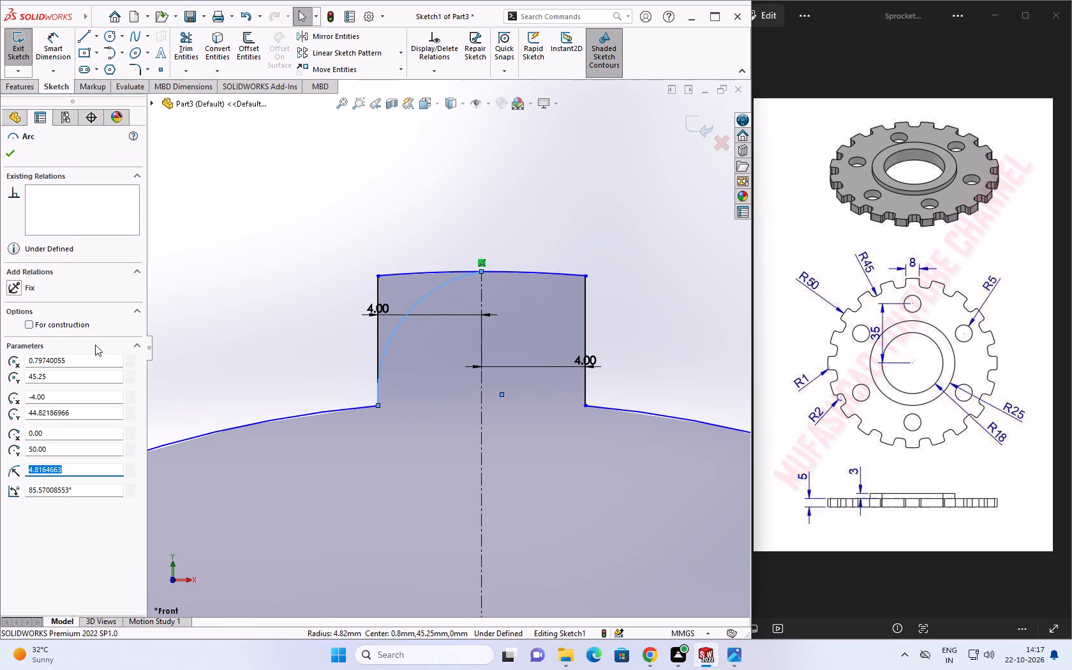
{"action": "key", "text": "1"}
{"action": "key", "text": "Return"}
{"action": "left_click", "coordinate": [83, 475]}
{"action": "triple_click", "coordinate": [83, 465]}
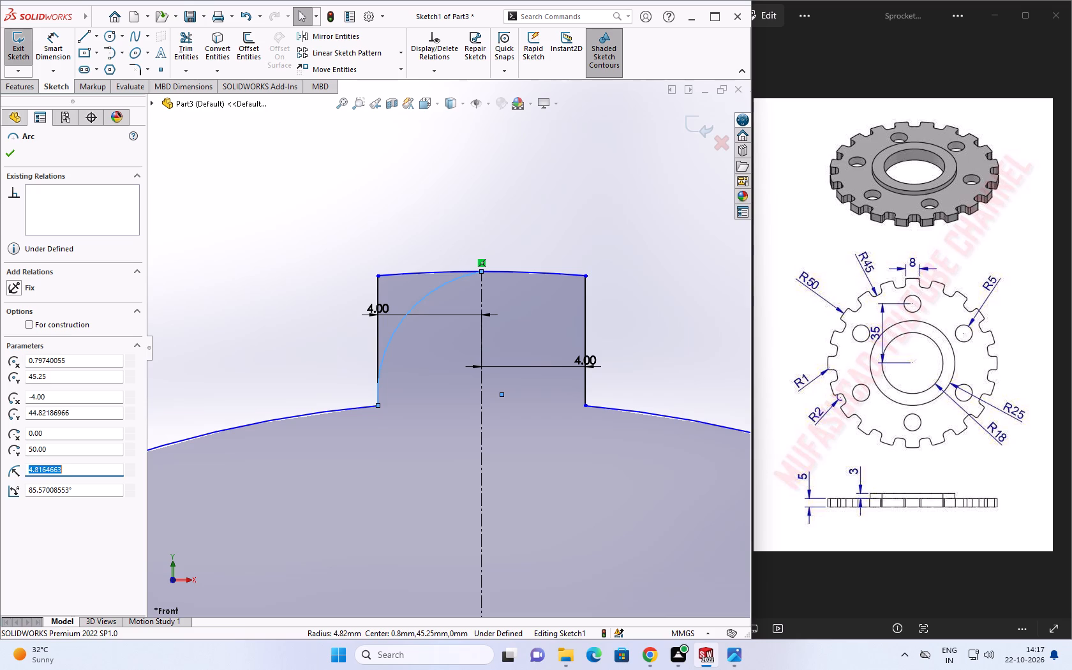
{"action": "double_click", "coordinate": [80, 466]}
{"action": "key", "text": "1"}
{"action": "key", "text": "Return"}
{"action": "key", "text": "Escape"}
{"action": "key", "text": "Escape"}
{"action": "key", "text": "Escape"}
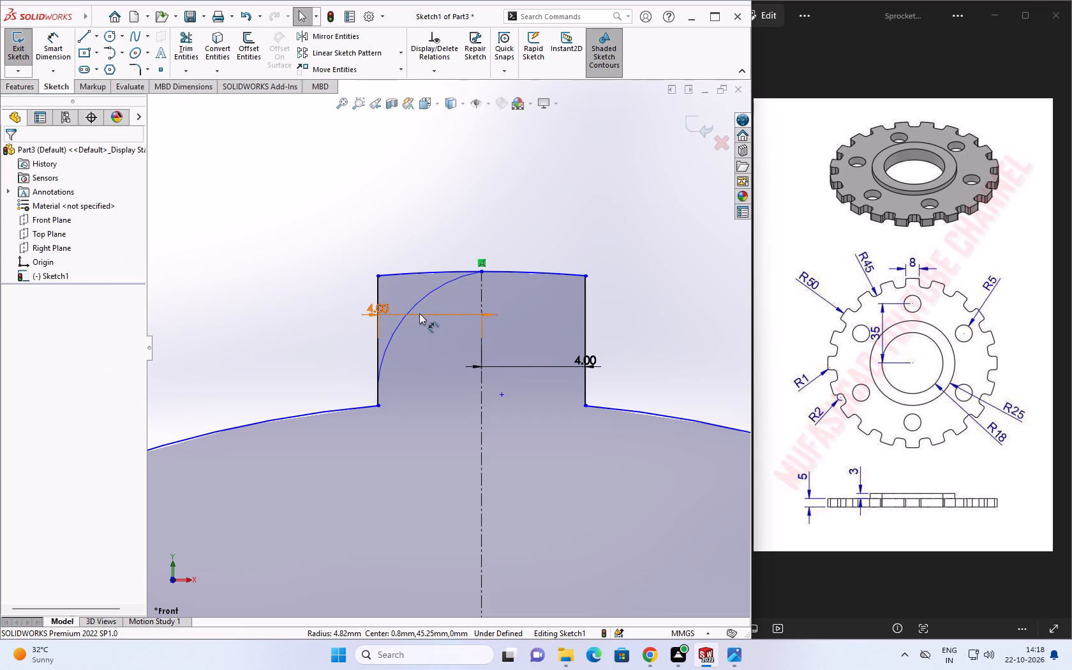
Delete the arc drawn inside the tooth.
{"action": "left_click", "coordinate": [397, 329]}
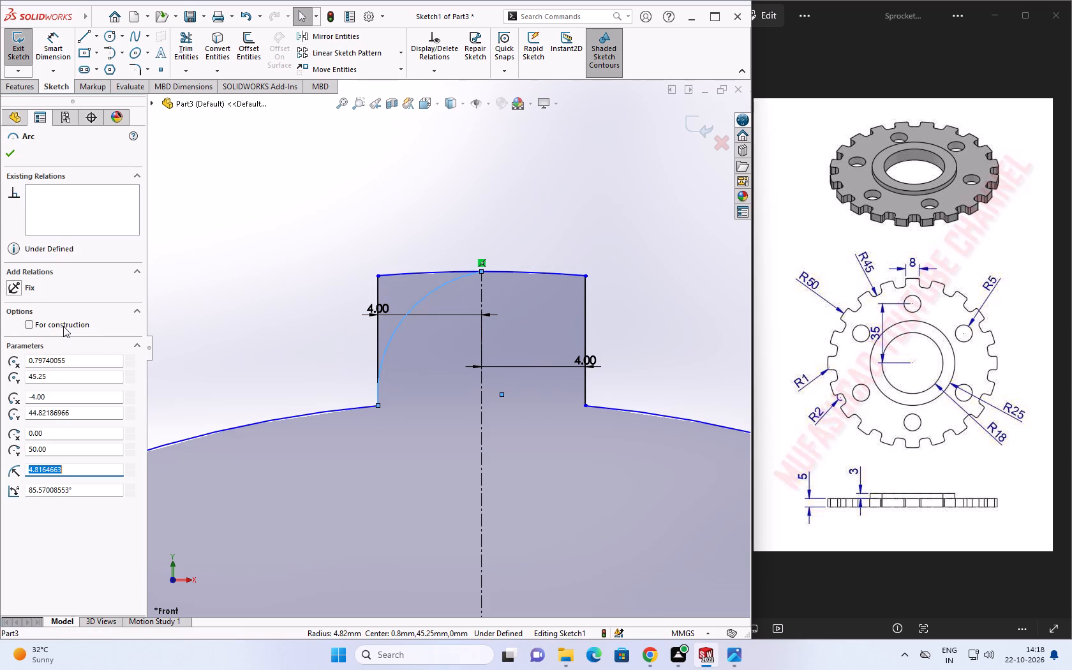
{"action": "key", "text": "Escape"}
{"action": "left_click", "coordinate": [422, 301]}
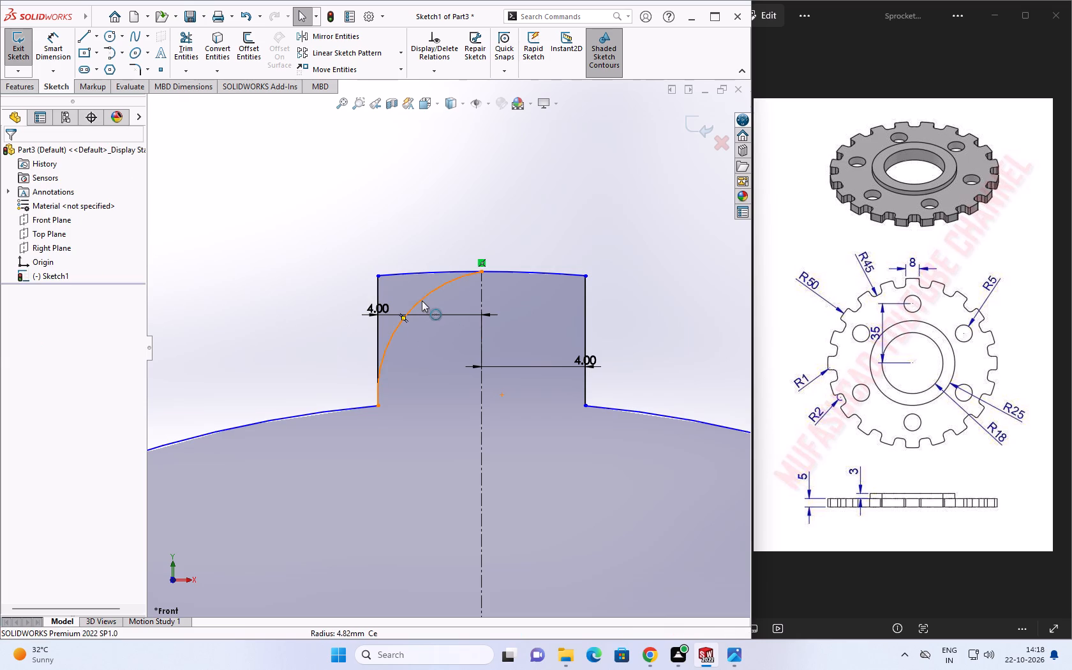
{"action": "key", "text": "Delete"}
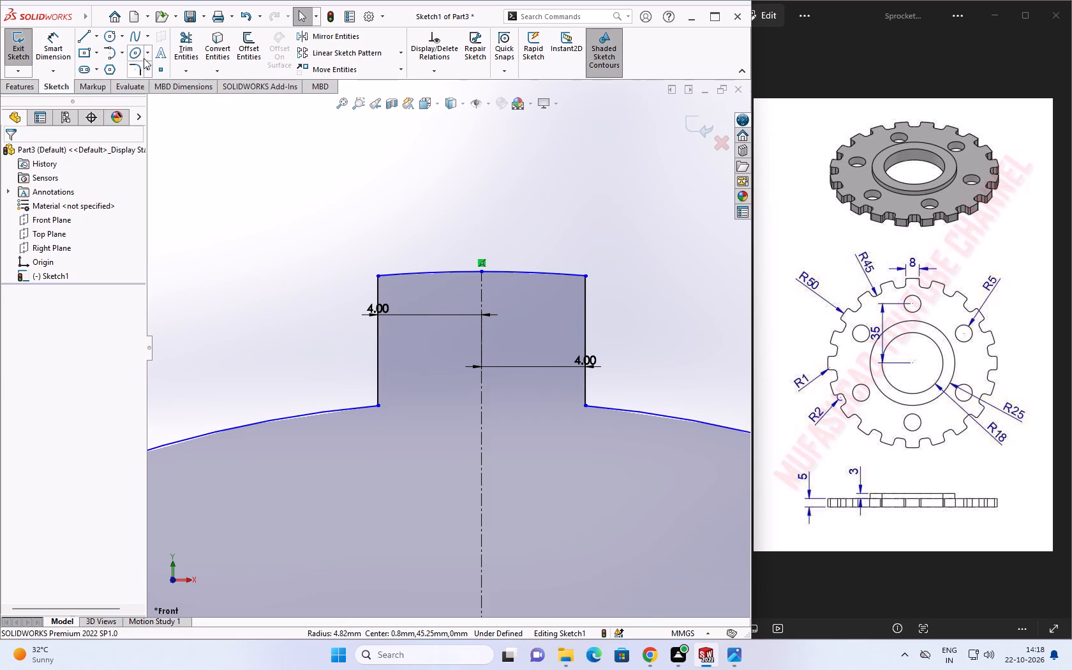
Draw a Tangent Arc of about 5.35 mm radius from the tooth's lower negative-X corner to the midpoint of its top arc.
{"action": "left_click", "coordinate": [121, 56]}
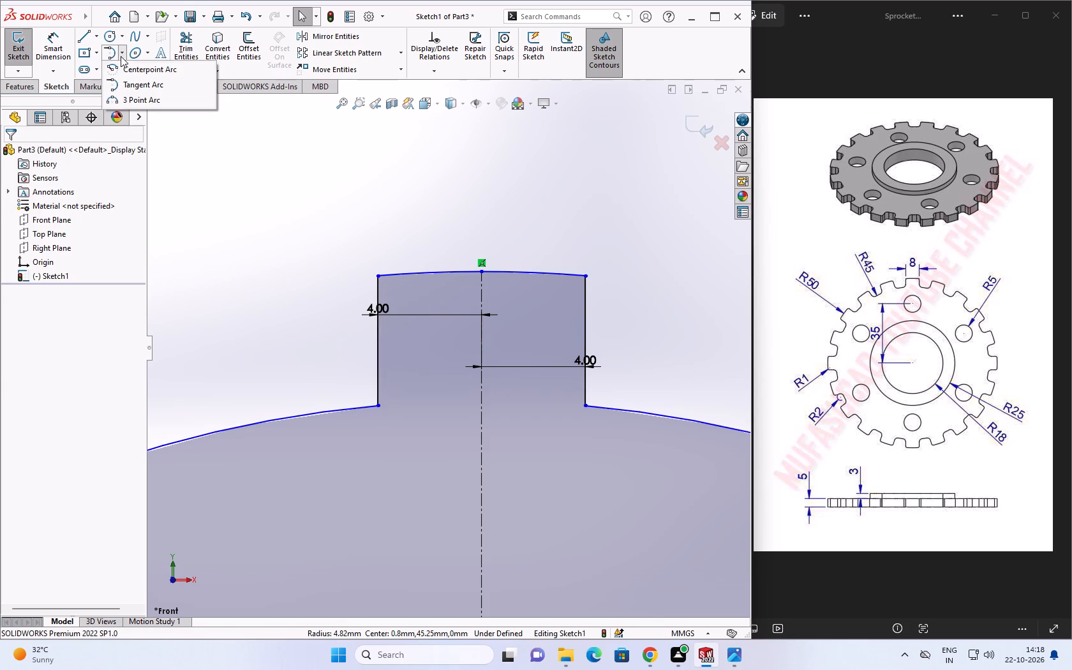
{"action": "left_click", "coordinate": [133, 85]}
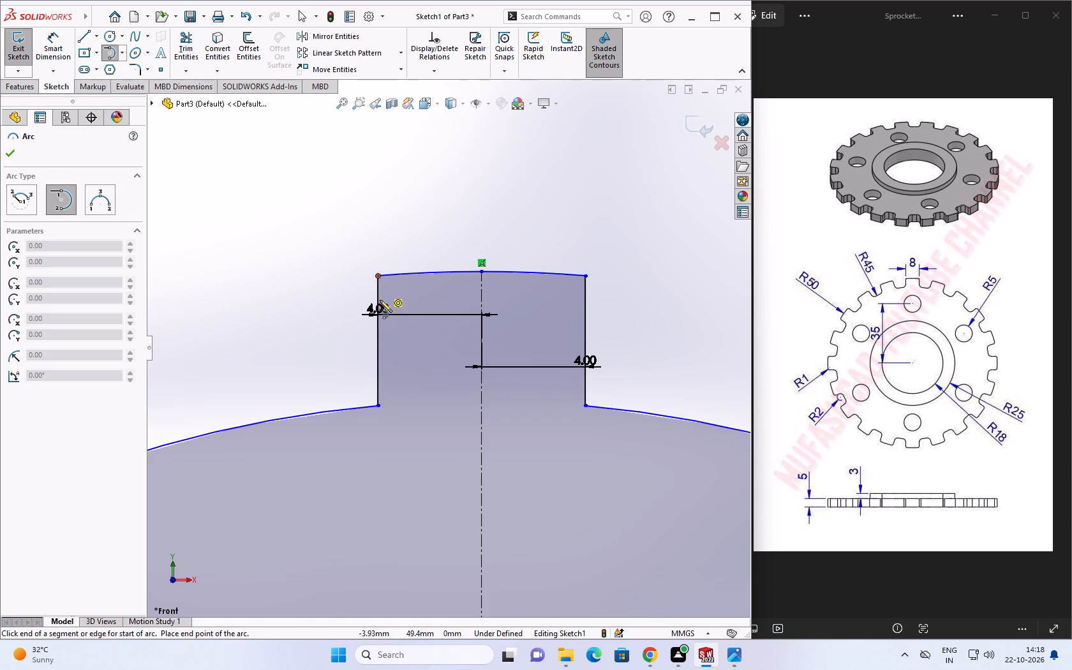
{"action": "left_click", "coordinate": [380, 405]}
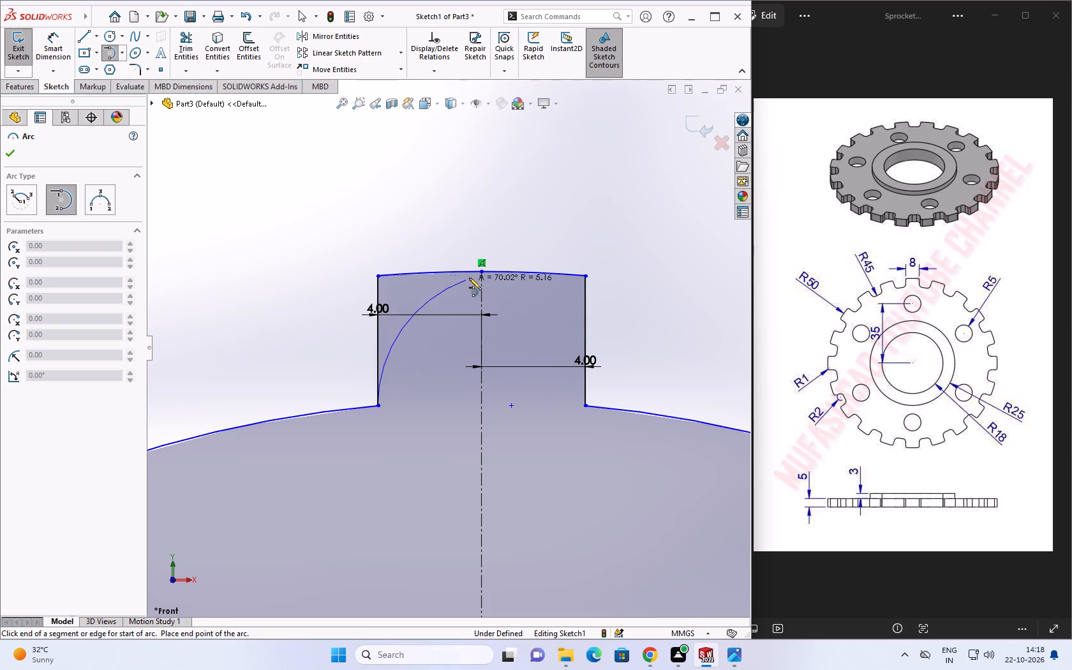
{"action": "left_click", "coordinate": [479, 273]}
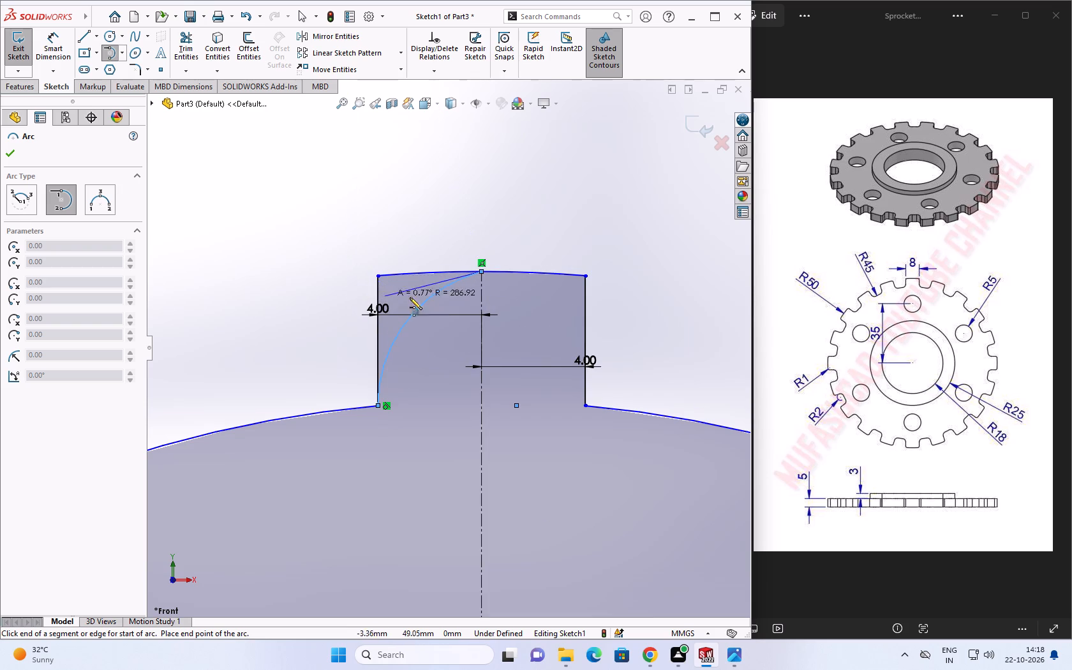
{"action": "key", "text": "Escape"}
{"action": "key", "text": "Escape"}
{"action": "key", "text": "Escape"}
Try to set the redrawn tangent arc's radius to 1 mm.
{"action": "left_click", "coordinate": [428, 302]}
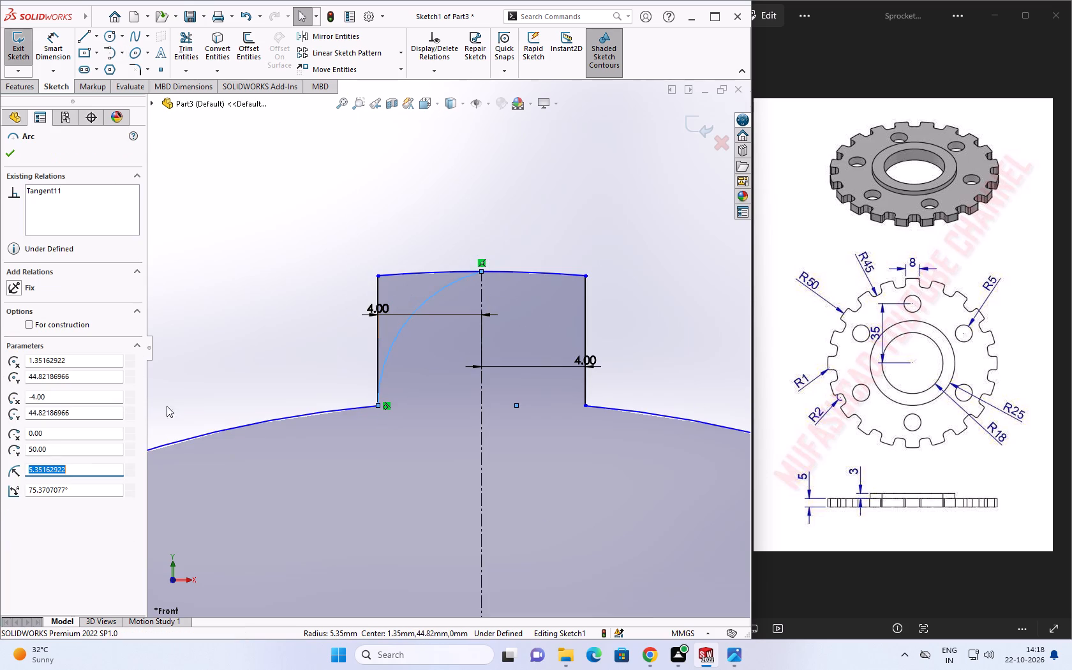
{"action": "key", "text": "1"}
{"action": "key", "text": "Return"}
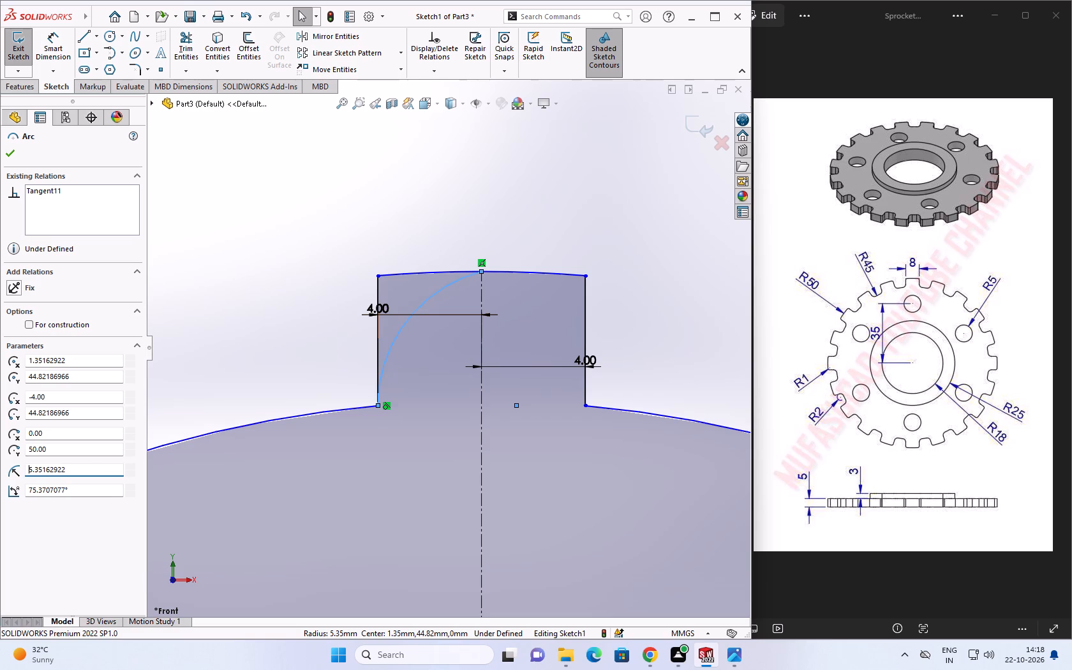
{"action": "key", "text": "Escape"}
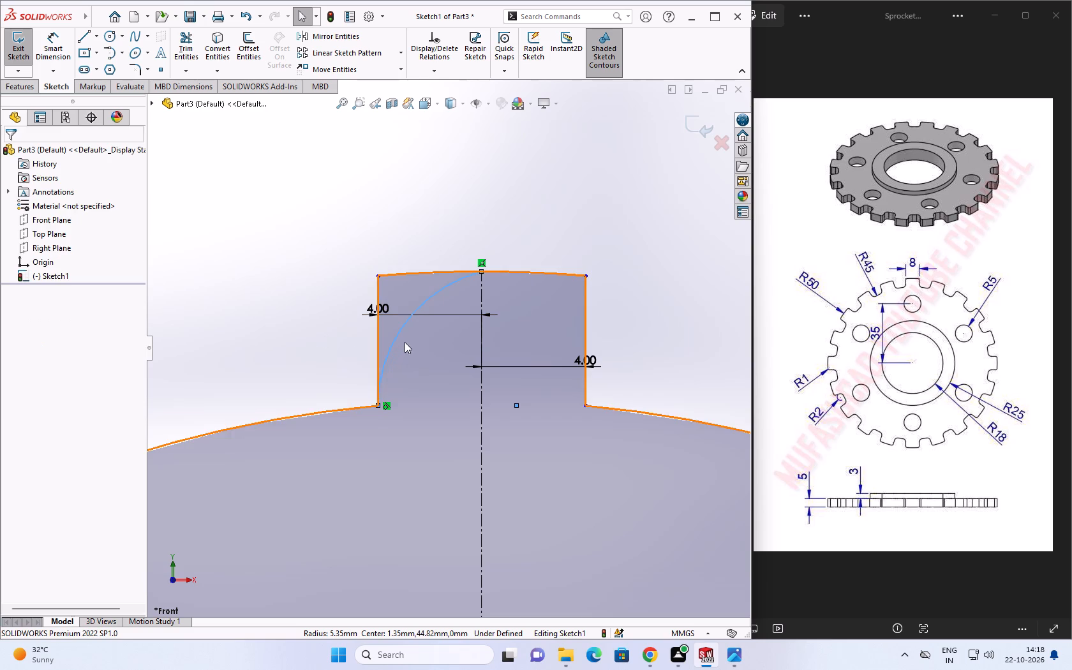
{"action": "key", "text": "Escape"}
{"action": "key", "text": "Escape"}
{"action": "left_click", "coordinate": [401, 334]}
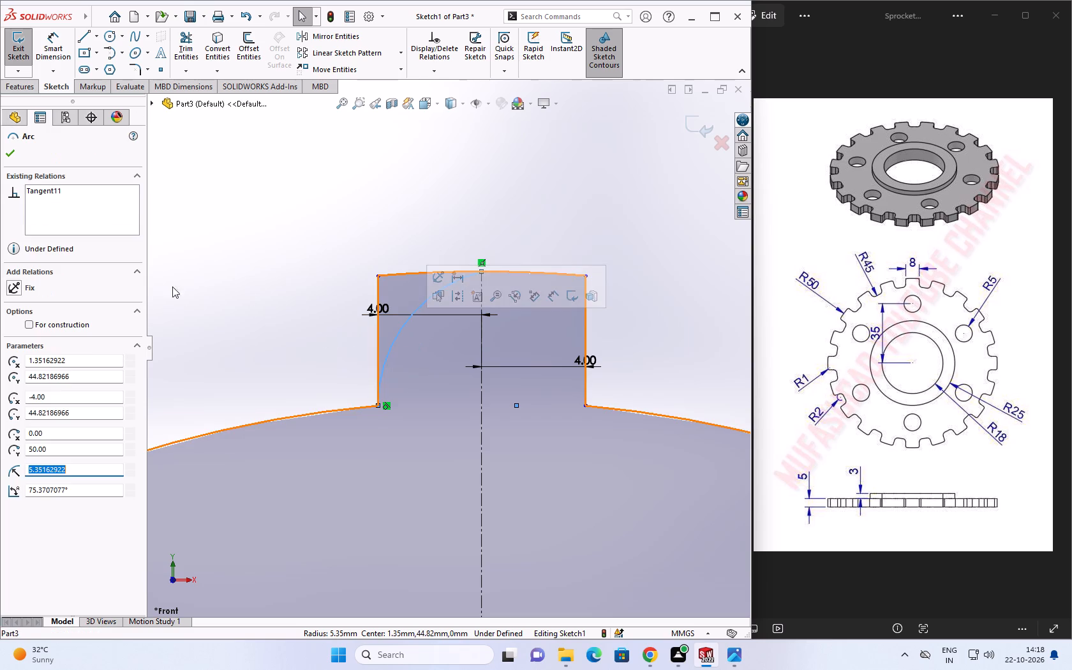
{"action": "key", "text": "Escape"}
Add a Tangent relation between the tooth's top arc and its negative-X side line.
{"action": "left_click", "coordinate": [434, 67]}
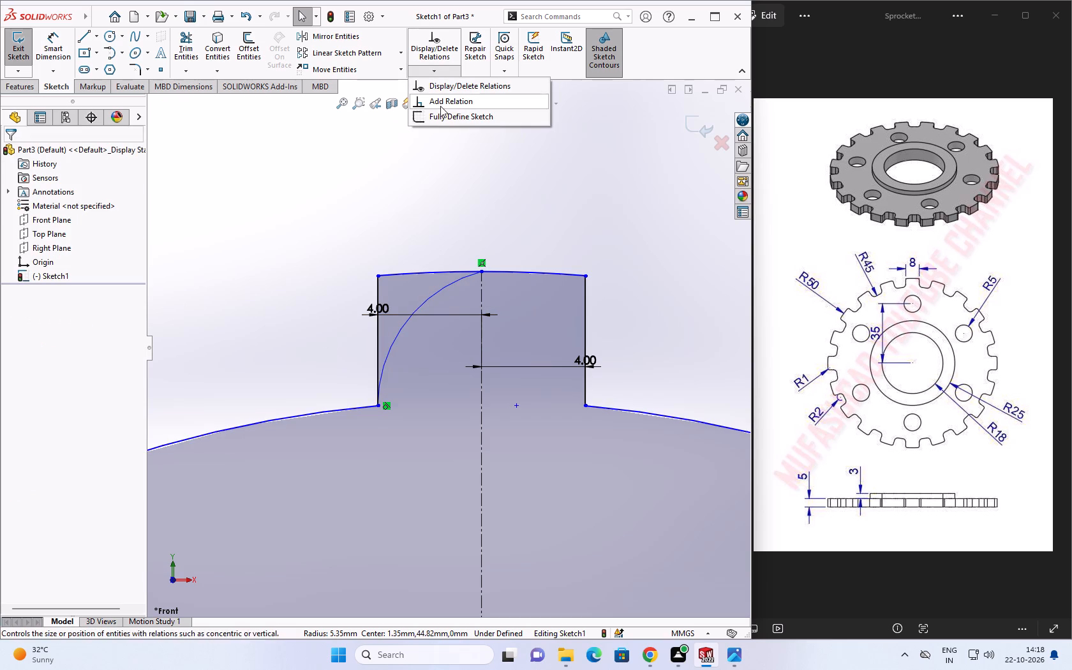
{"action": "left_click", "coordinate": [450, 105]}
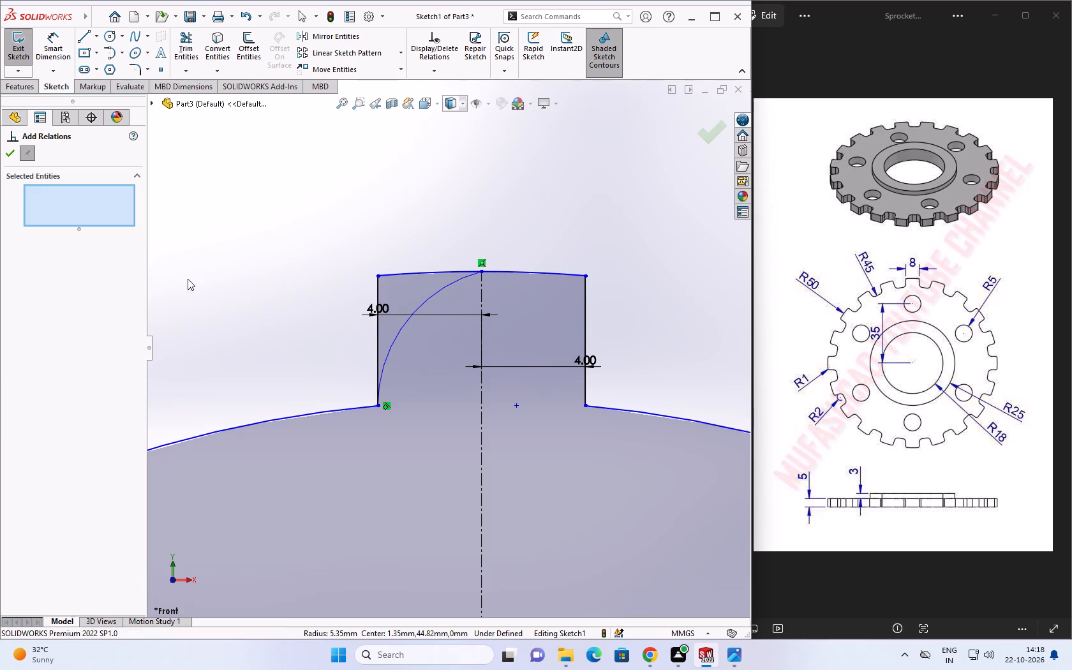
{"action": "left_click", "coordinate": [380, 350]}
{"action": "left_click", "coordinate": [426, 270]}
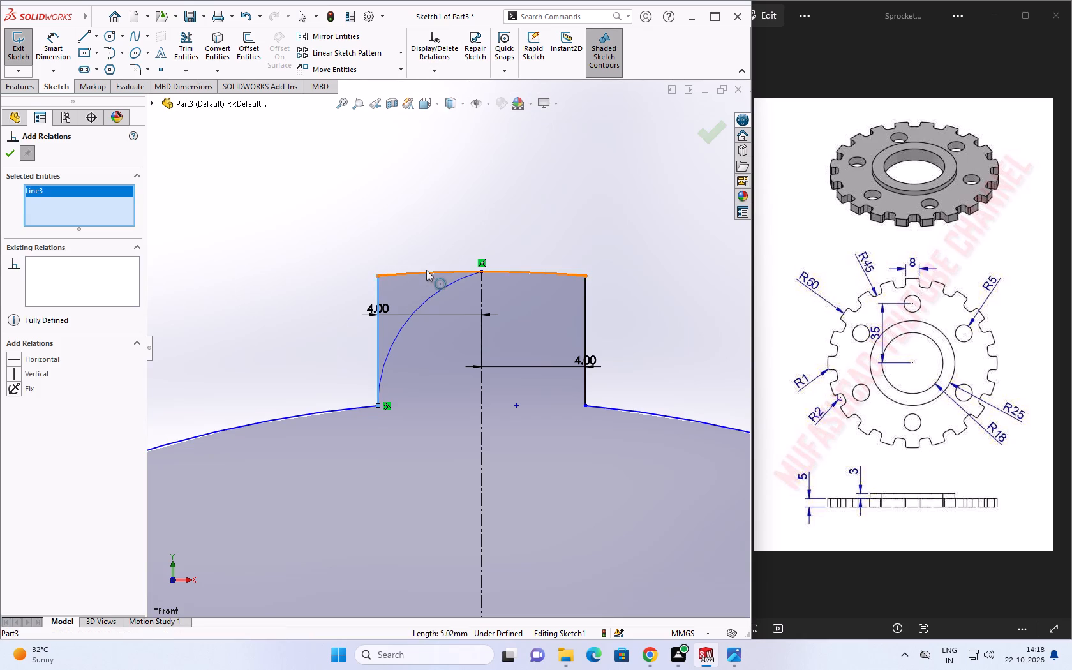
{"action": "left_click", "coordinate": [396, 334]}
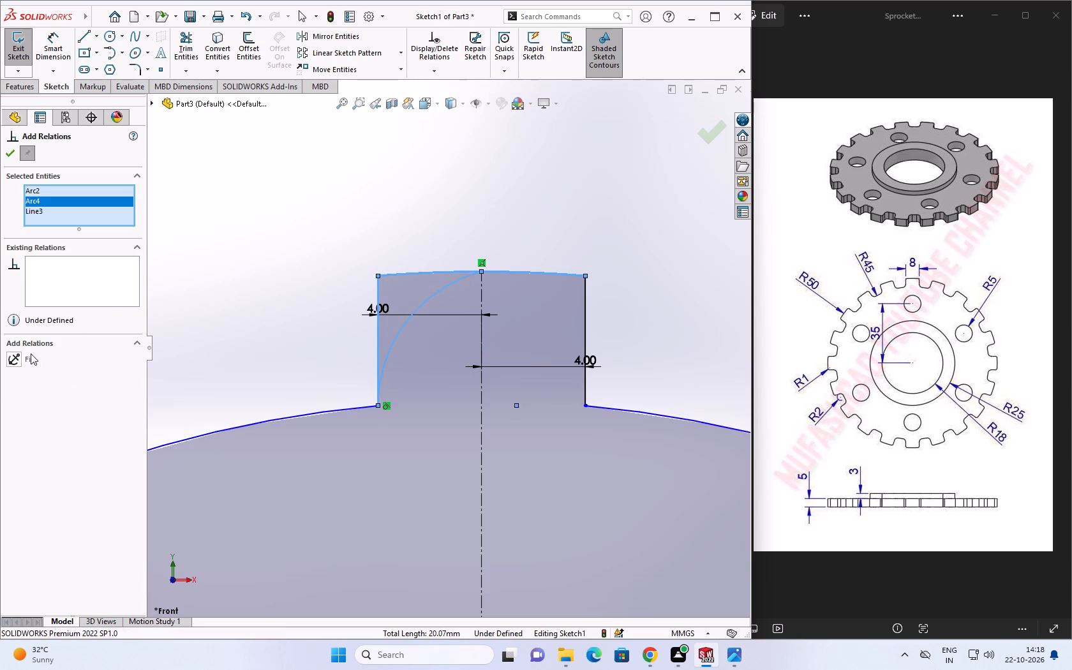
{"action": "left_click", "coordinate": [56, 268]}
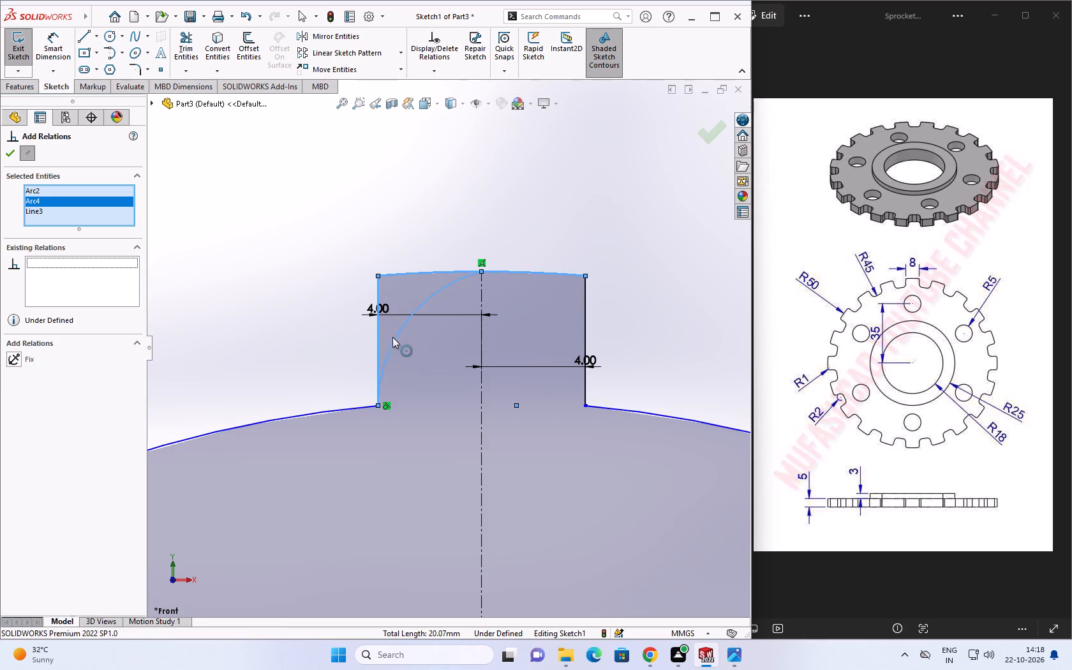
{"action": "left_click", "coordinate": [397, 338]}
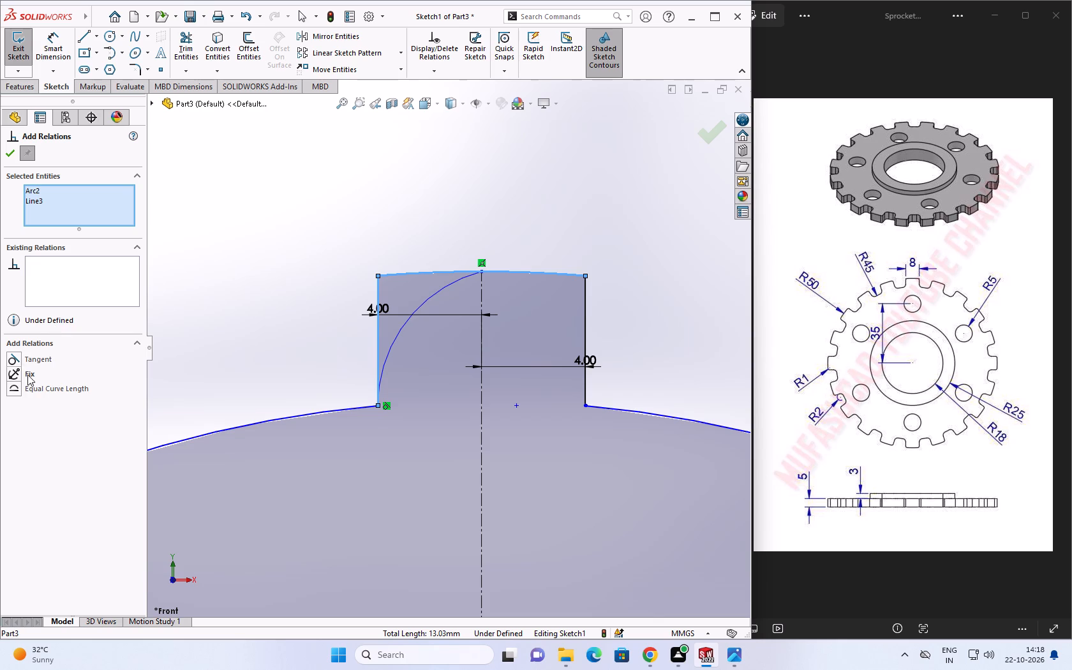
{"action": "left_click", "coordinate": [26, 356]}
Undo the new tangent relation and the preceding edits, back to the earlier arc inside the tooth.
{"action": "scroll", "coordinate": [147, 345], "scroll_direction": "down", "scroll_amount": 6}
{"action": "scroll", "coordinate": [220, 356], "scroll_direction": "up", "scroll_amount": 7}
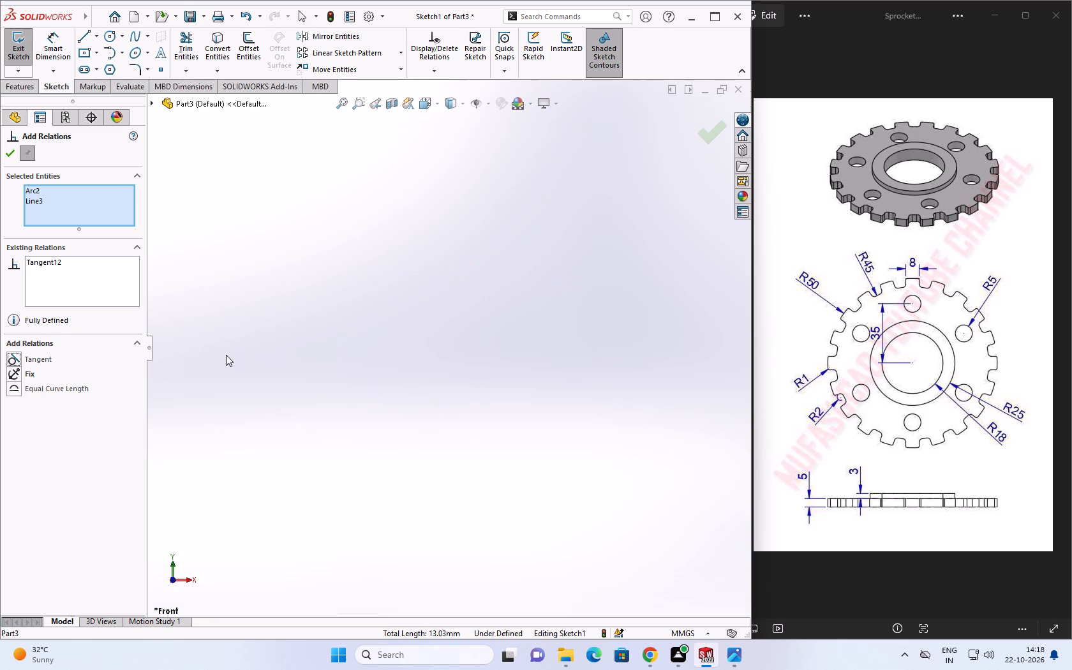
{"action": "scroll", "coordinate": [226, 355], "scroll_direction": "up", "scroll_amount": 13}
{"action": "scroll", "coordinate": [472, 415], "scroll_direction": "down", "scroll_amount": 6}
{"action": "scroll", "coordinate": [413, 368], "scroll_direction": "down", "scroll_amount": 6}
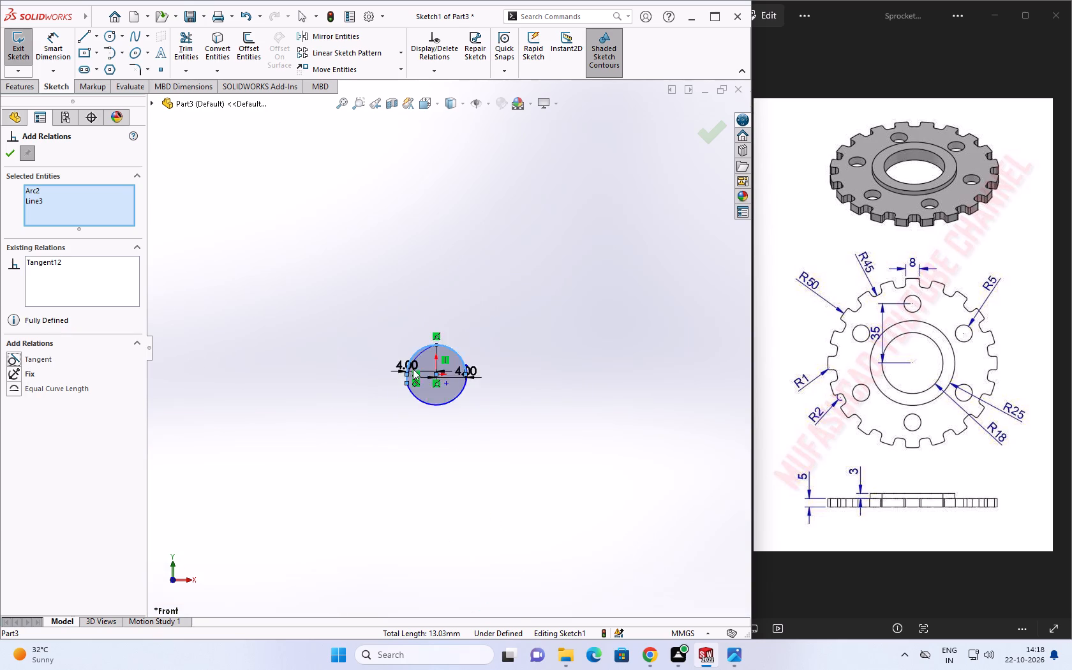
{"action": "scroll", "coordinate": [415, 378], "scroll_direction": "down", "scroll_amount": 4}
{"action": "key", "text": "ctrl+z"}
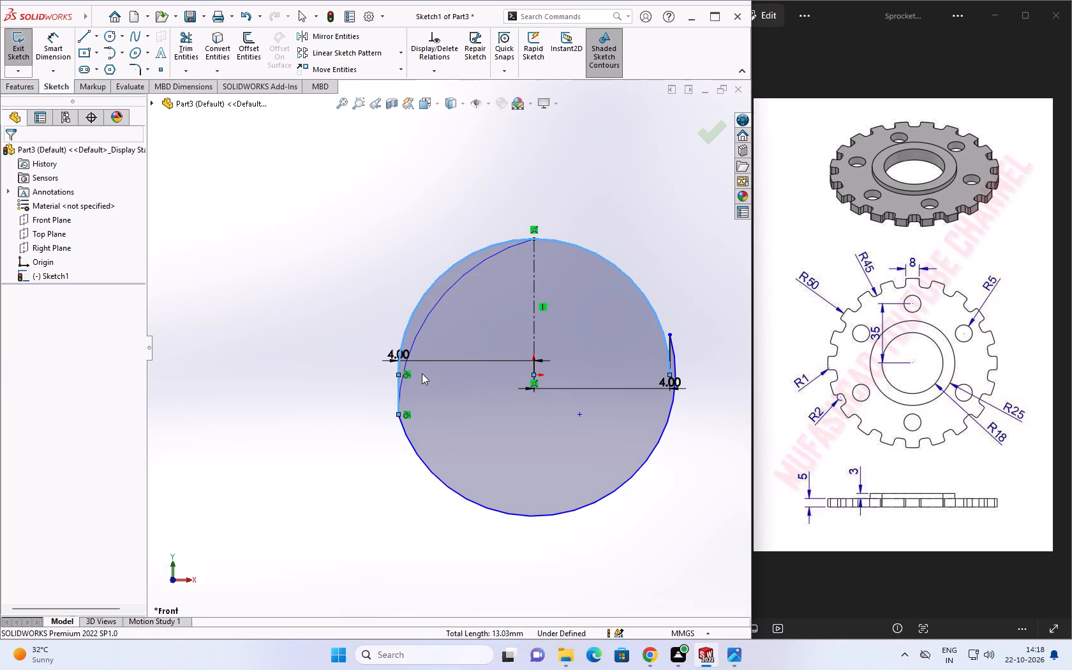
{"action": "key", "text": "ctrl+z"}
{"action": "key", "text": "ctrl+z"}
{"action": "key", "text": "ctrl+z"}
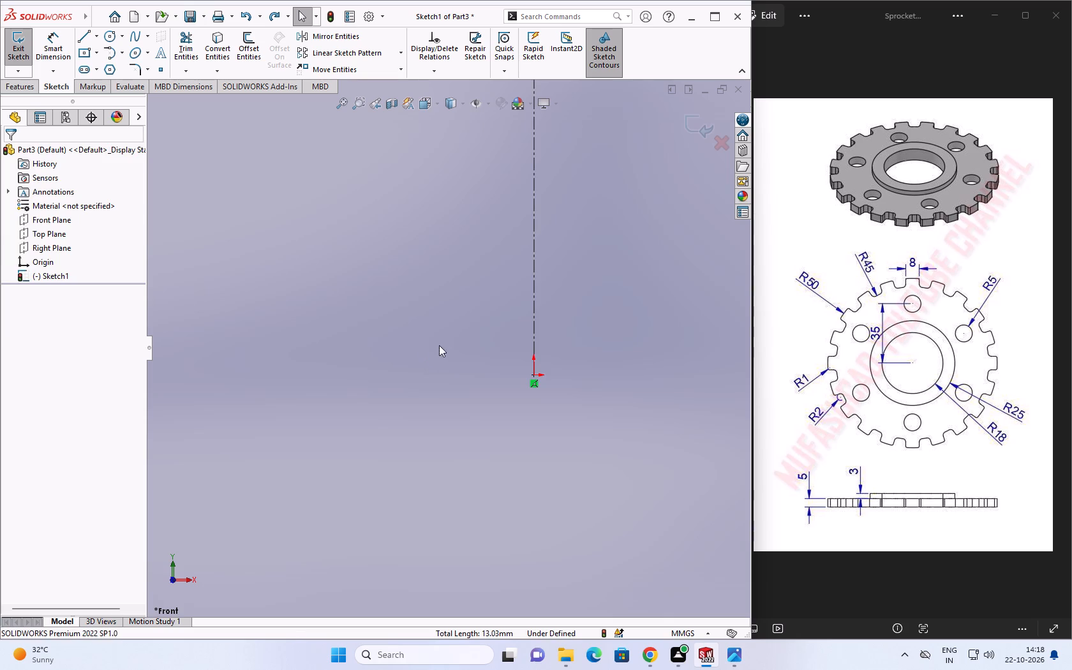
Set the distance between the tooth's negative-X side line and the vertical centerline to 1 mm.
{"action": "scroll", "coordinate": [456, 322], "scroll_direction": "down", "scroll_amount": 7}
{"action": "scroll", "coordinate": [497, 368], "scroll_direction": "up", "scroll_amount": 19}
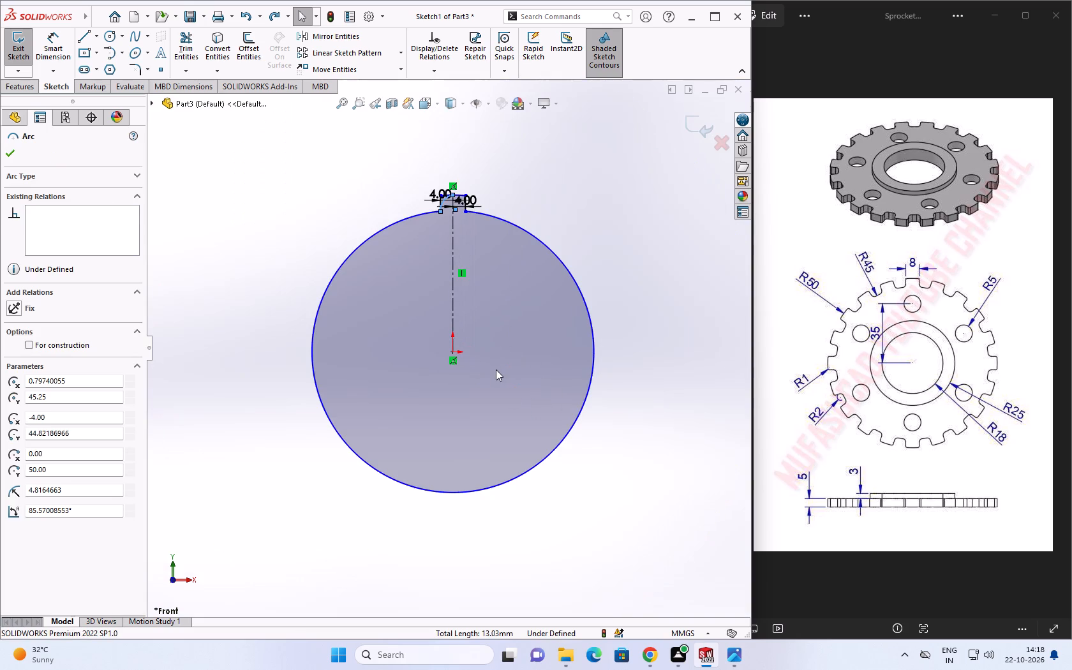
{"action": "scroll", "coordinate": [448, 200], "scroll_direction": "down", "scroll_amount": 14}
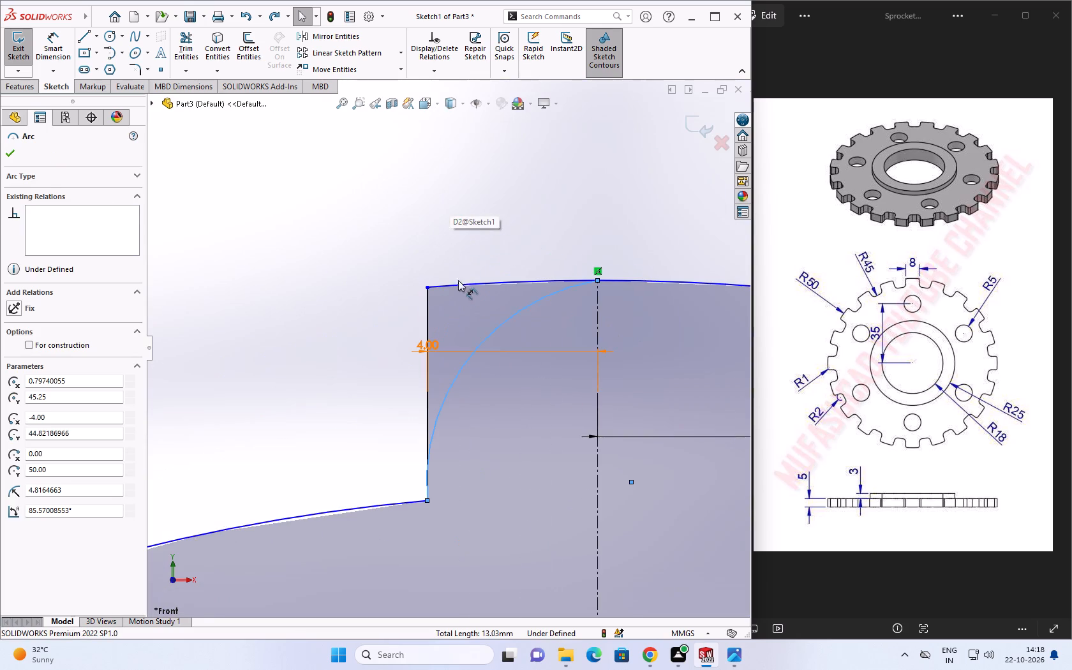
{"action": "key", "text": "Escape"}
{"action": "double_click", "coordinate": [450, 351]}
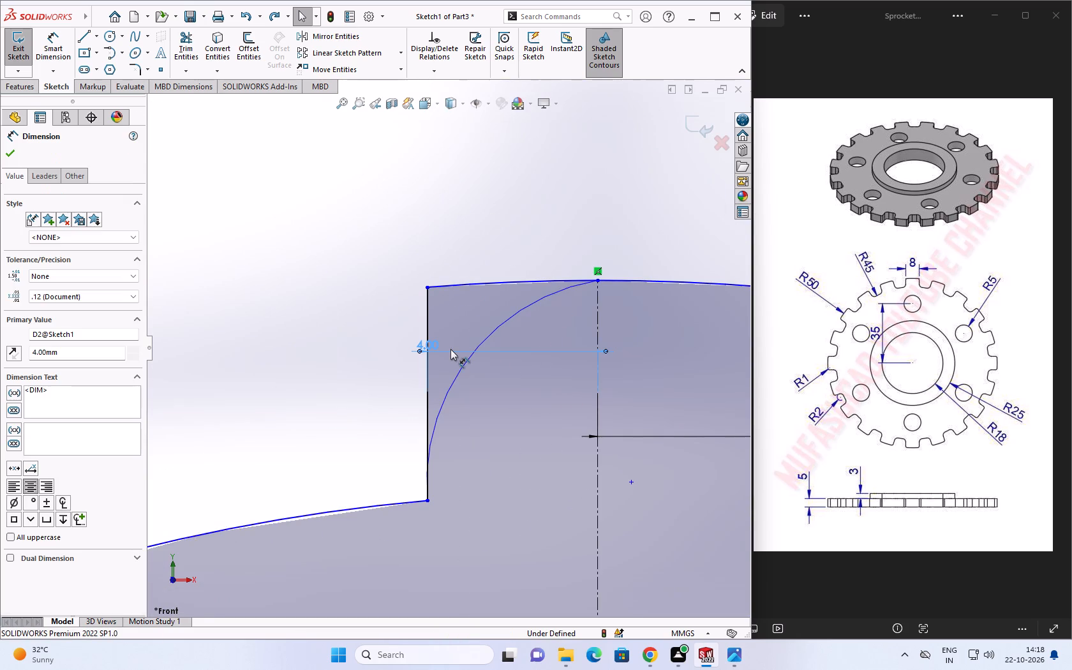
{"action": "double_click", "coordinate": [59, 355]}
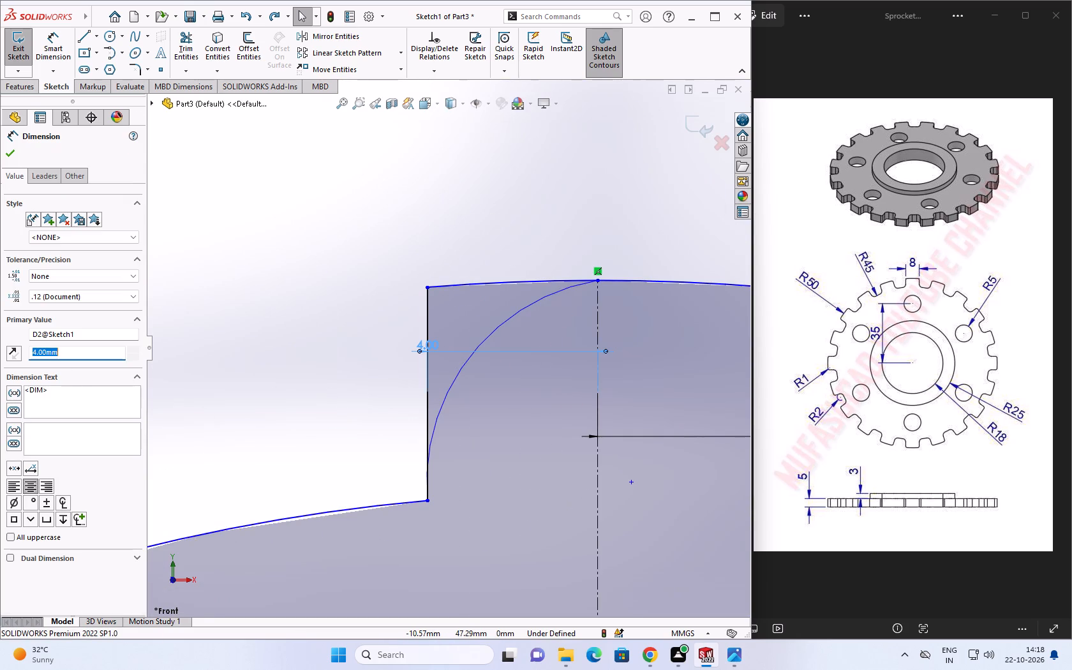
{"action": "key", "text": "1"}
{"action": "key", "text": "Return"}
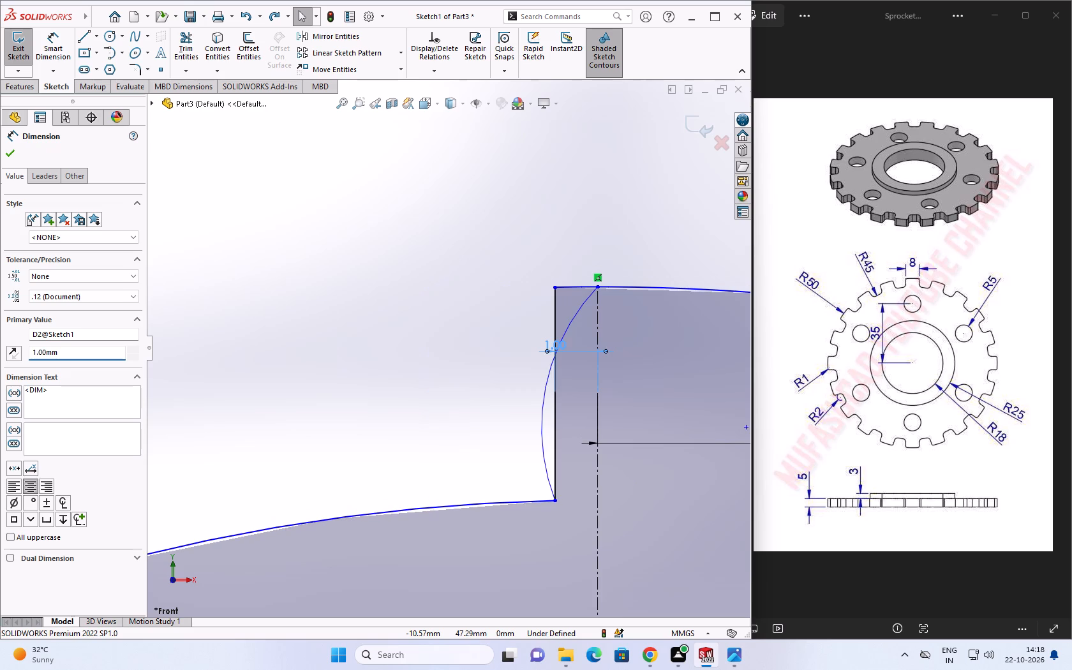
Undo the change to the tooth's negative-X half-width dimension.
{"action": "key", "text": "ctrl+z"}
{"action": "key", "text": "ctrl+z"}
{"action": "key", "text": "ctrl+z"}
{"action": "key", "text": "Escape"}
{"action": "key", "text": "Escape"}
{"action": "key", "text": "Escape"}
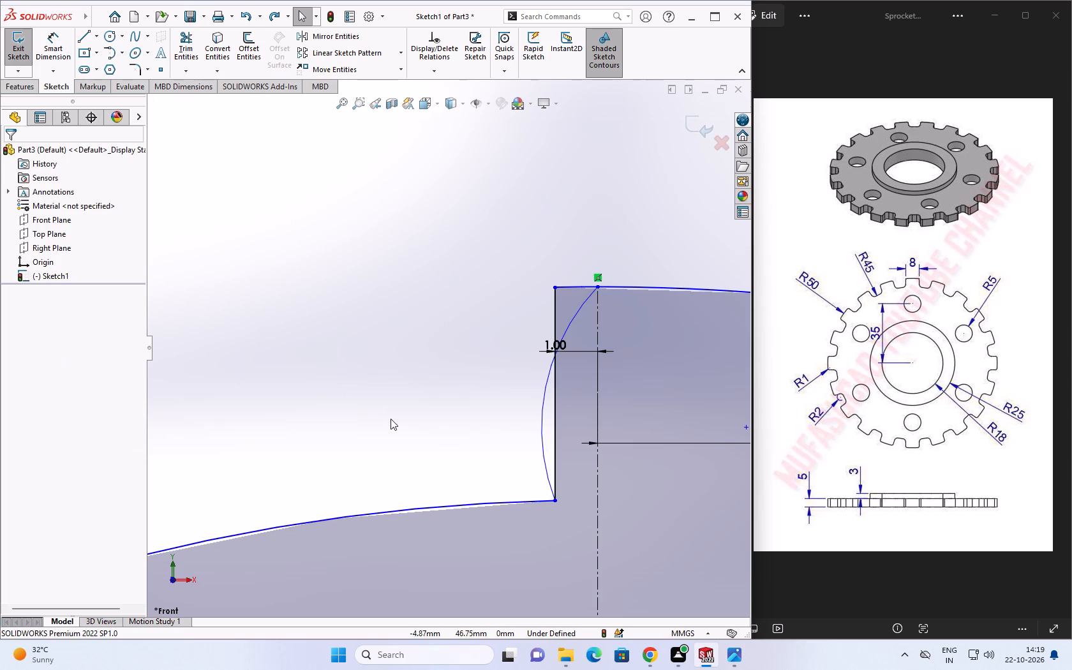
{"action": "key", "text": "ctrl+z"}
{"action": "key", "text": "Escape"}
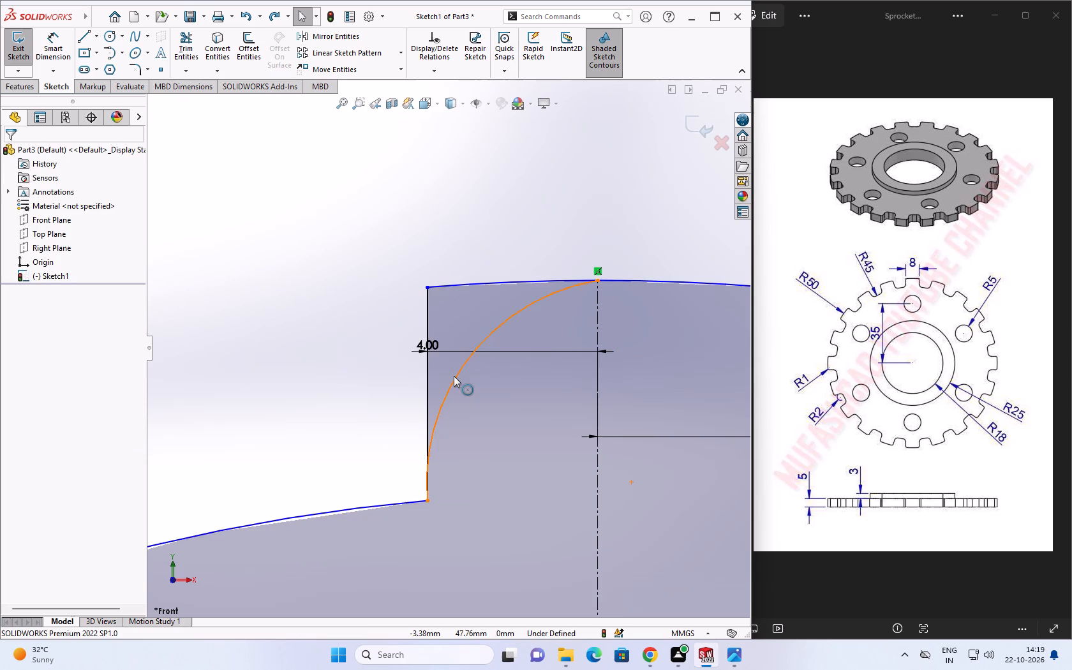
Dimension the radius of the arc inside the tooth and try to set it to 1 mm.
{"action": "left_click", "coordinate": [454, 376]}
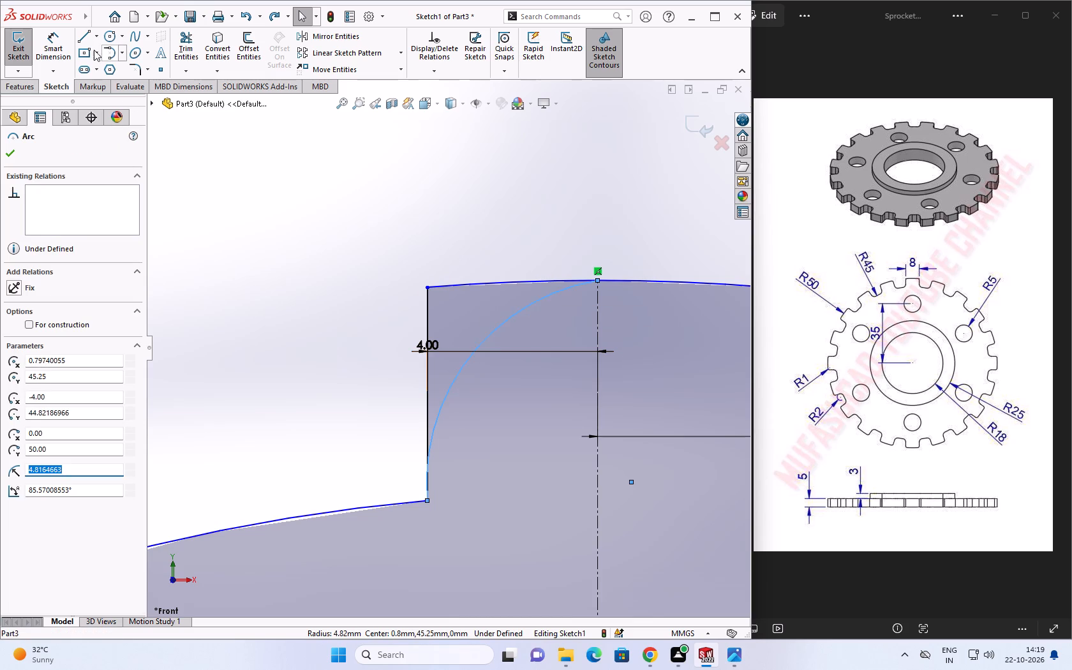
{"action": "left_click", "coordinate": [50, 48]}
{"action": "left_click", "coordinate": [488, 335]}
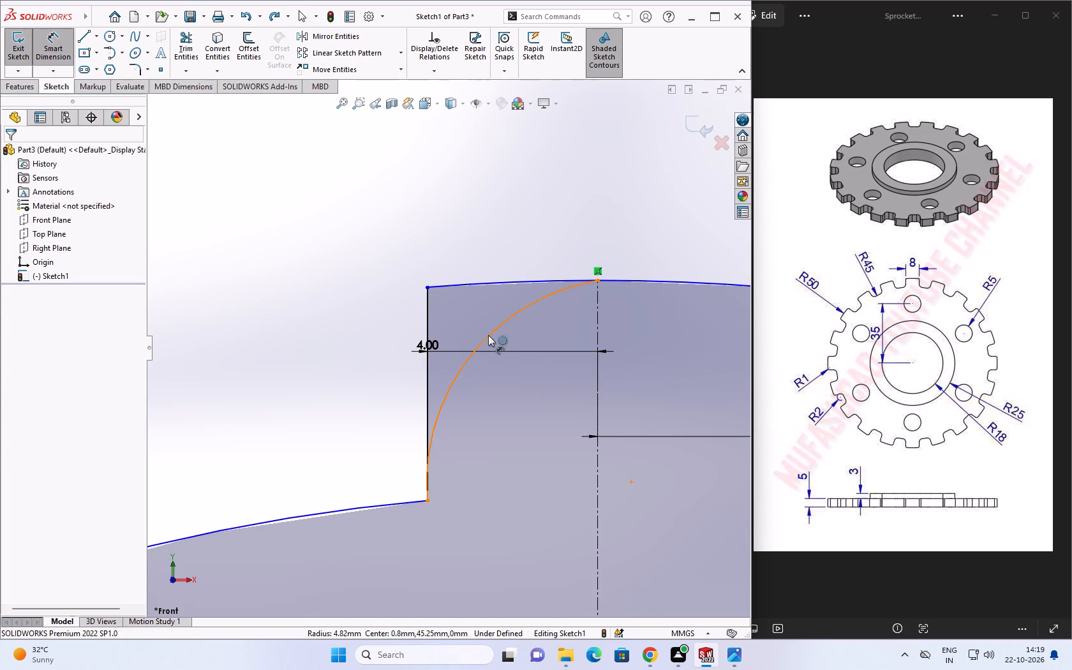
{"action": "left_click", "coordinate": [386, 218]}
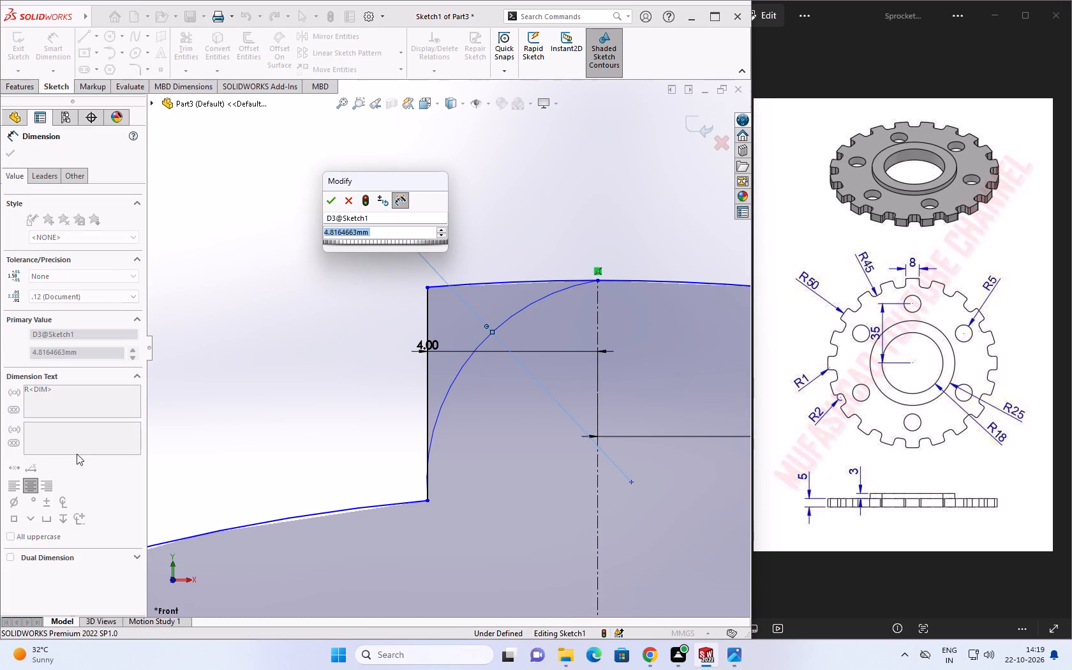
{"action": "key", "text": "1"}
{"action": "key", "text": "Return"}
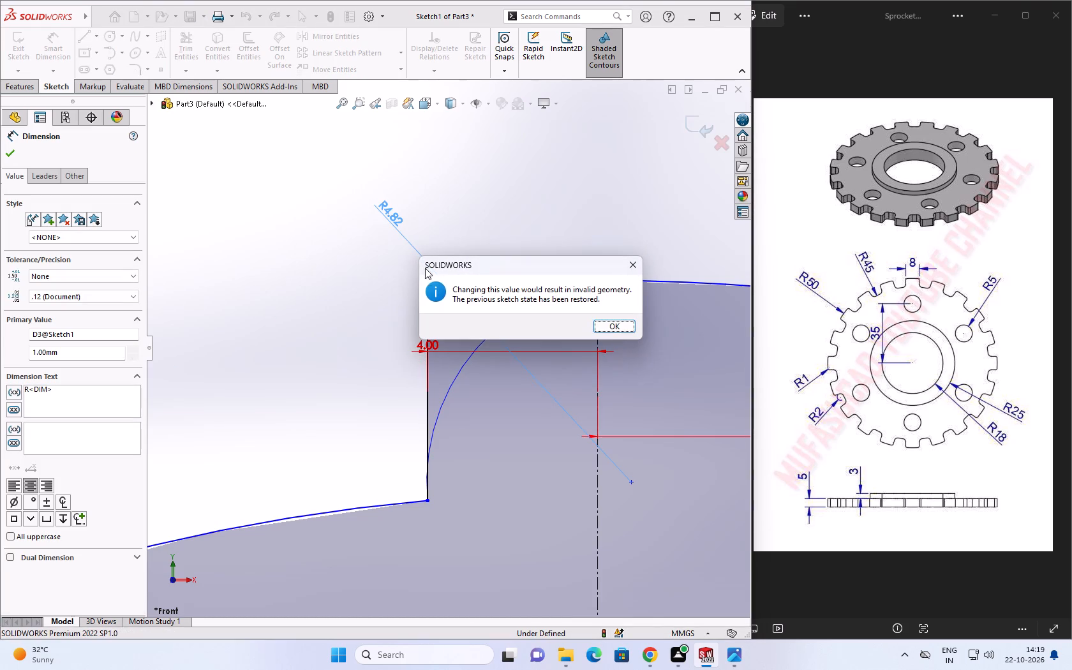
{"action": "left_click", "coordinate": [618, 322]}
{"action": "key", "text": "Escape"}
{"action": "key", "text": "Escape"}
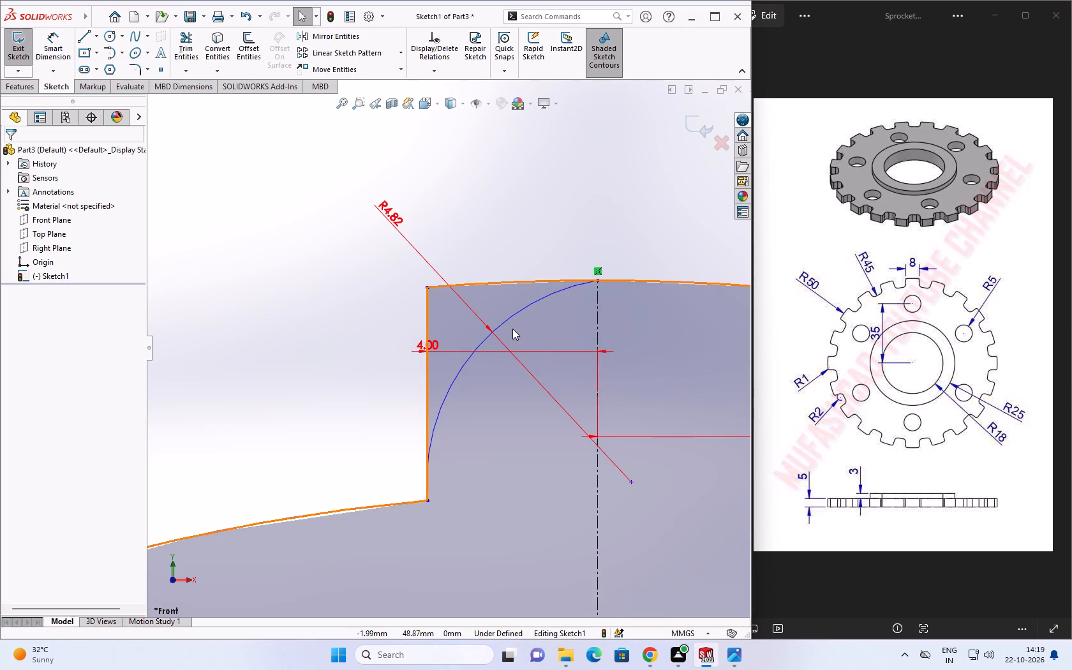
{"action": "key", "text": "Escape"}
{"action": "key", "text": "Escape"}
Delete the arc inside the tooth together with its radius dimension.
{"action": "left_click", "coordinate": [507, 320]}
{"action": "key", "text": "Delete"}
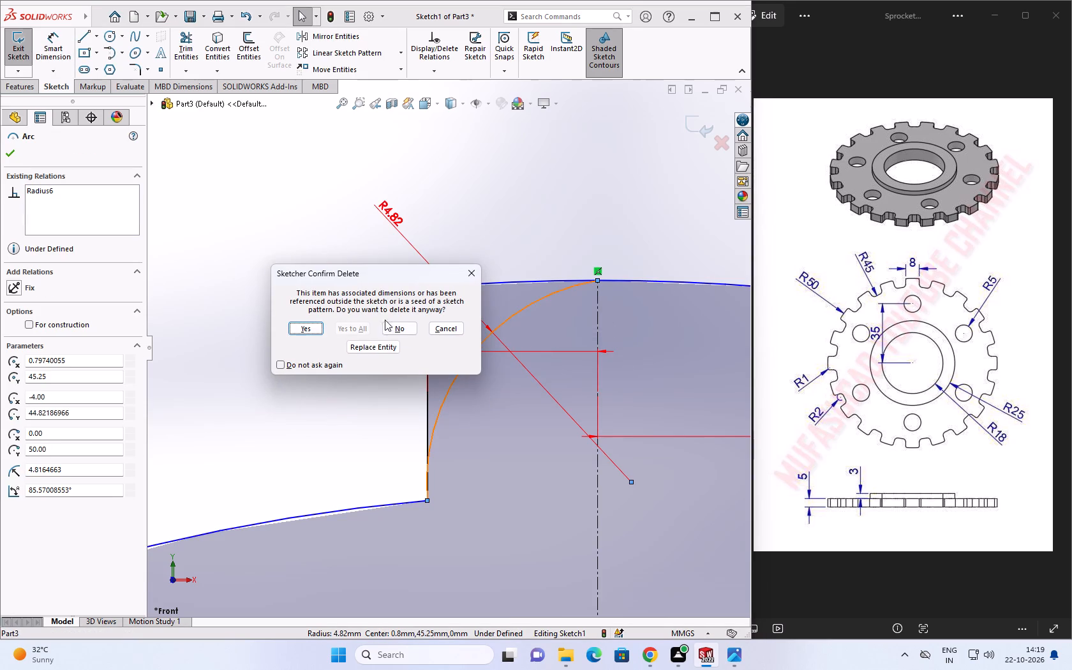
{"action": "left_click", "coordinate": [307, 331]}
{"action": "key", "text": "Escape"}
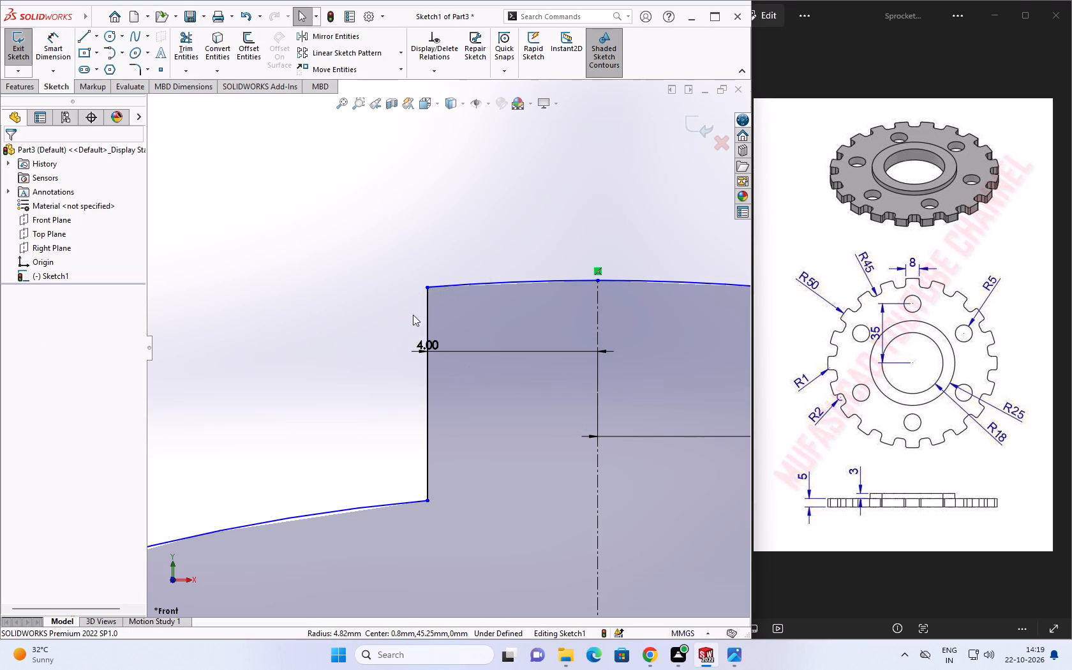
{"action": "key", "text": "Escape"}
{"action": "key", "text": "Escape"}
{"action": "key", "text": "Escape"}
Draw a Tangent Arc of about 5.36 mm radius from the tooth's upper negative-X corner to the base circle outside the tooth.
{"action": "scroll", "coordinate": [480, 308], "scroll_direction": "down", "scroll_amount": 3}
{"action": "scroll", "coordinate": [431, 430], "scroll_direction": "down", "scroll_amount": 2}
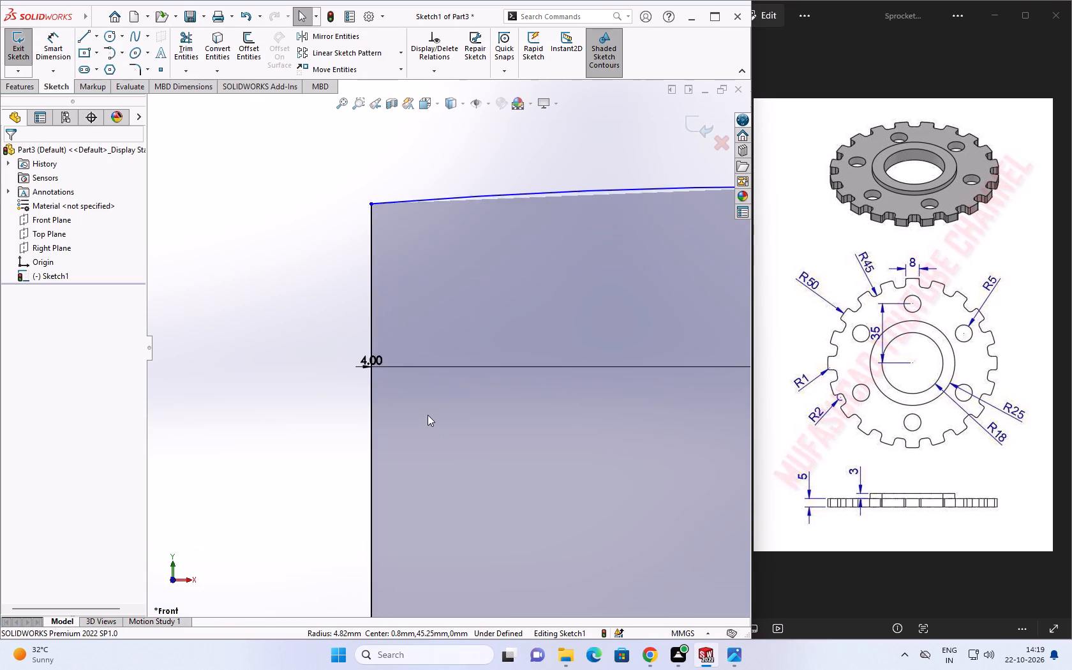
{"action": "scroll", "coordinate": [416, 421], "scroll_direction": "up", "scroll_amount": 5}
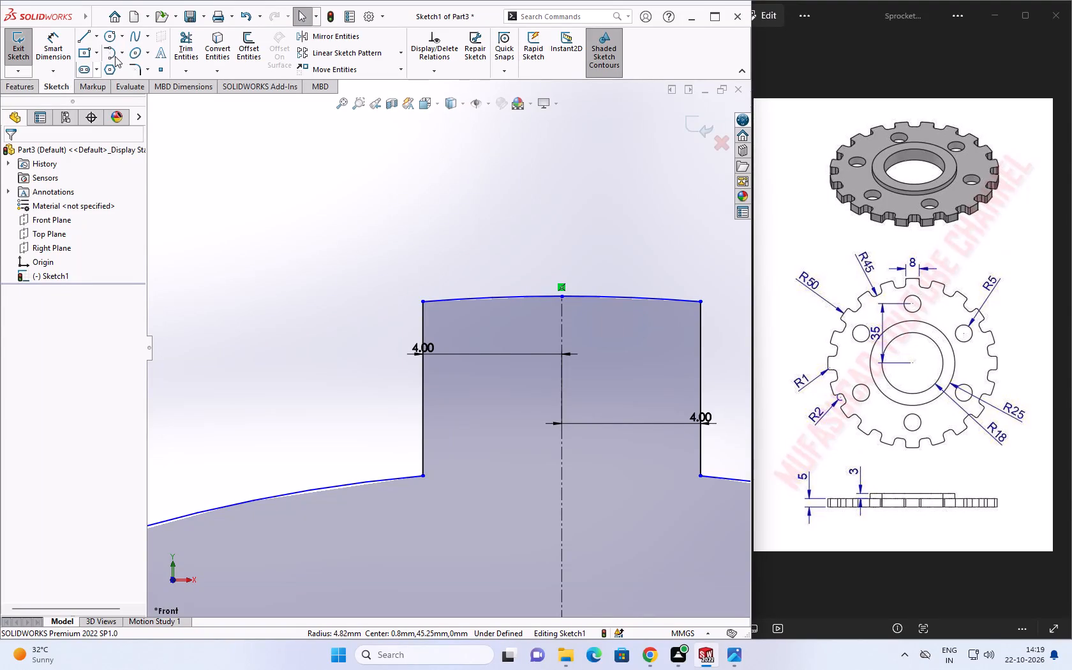
{"action": "left_click", "coordinate": [115, 56]}
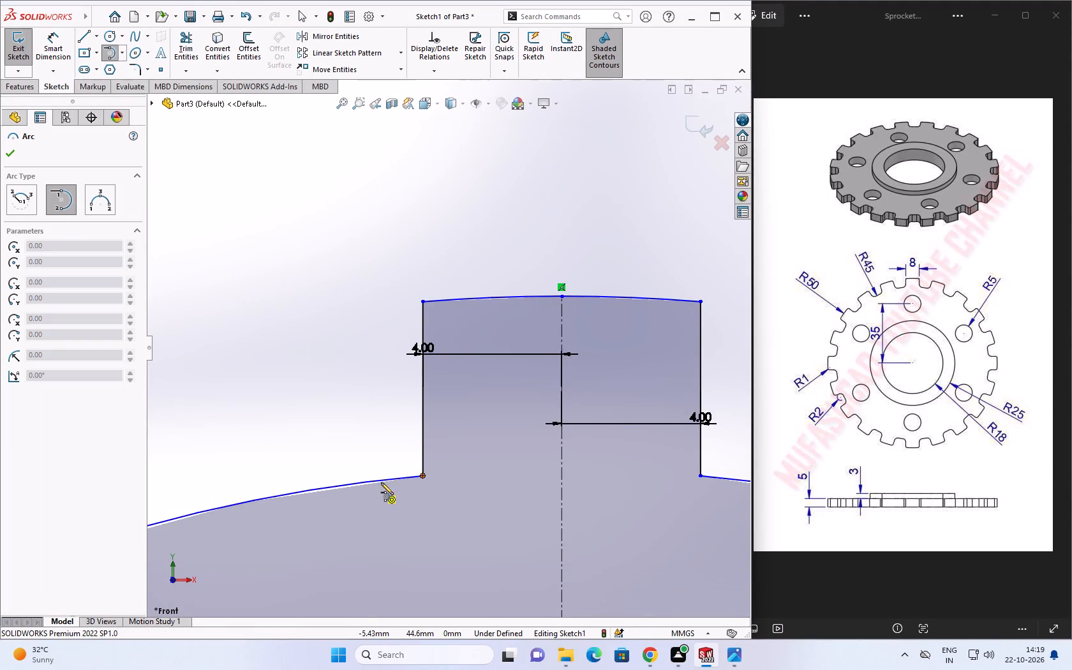
{"action": "left_click", "coordinate": [322, 488]}
{"action": "key", "text": "Escape"}
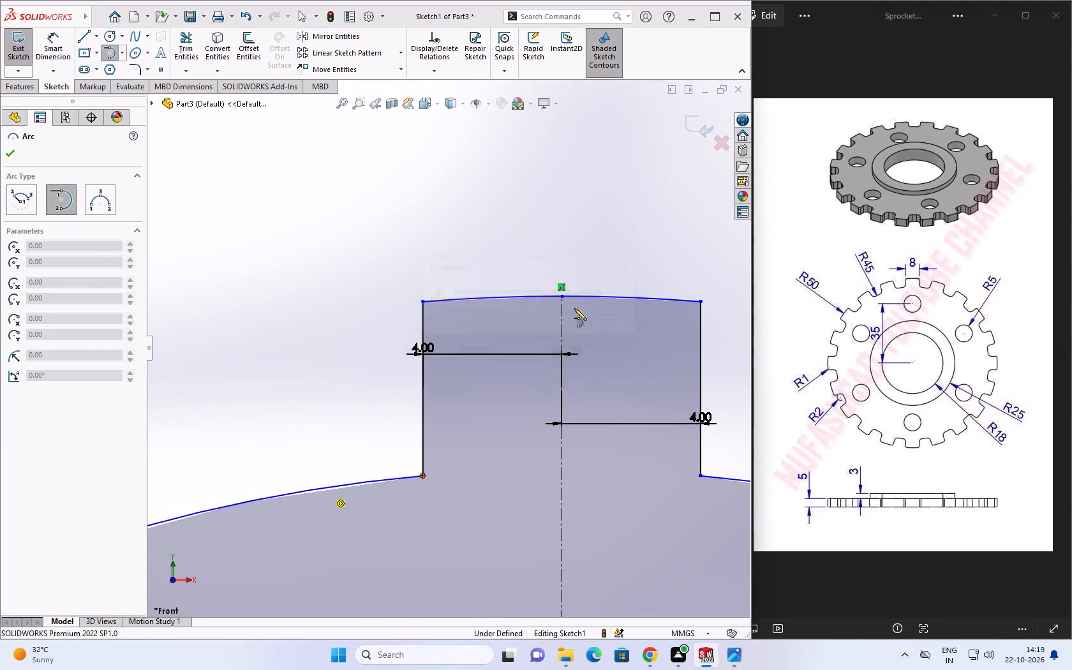
{"action": "left_click", "coordinate": [422, 301]}
{"action": "left_click", "coordinate": [300, 493]}
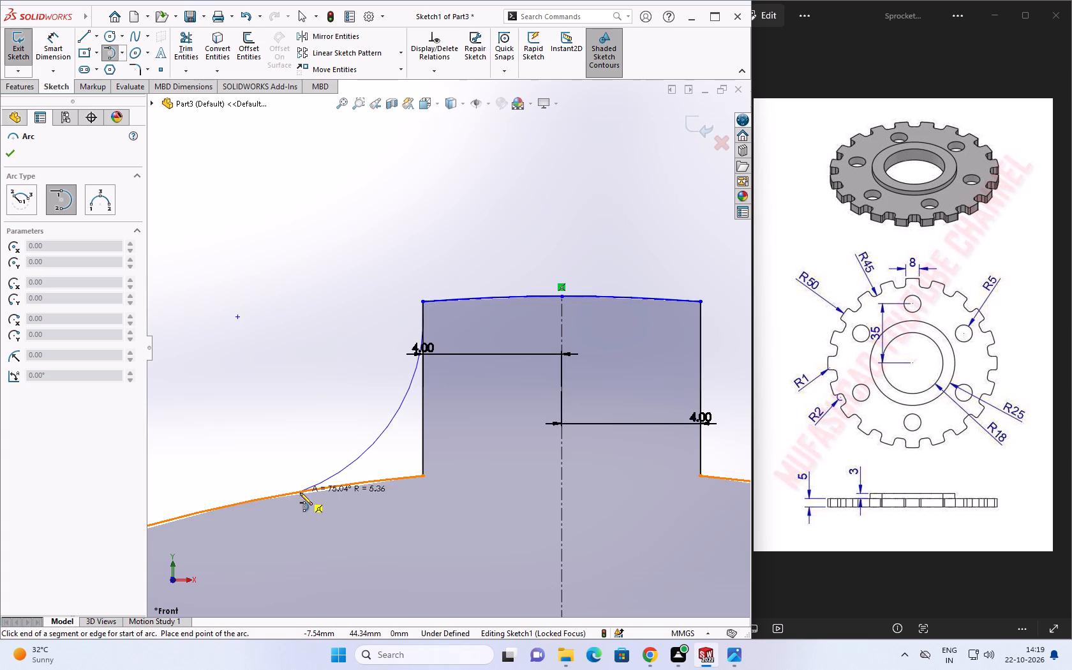
{"action": "key", "text": "Escape"}
{"action": "key", "text": "Escape"}
{"action": "key", "text": "Escape"}
{"action": "key", "text": "Escape"}
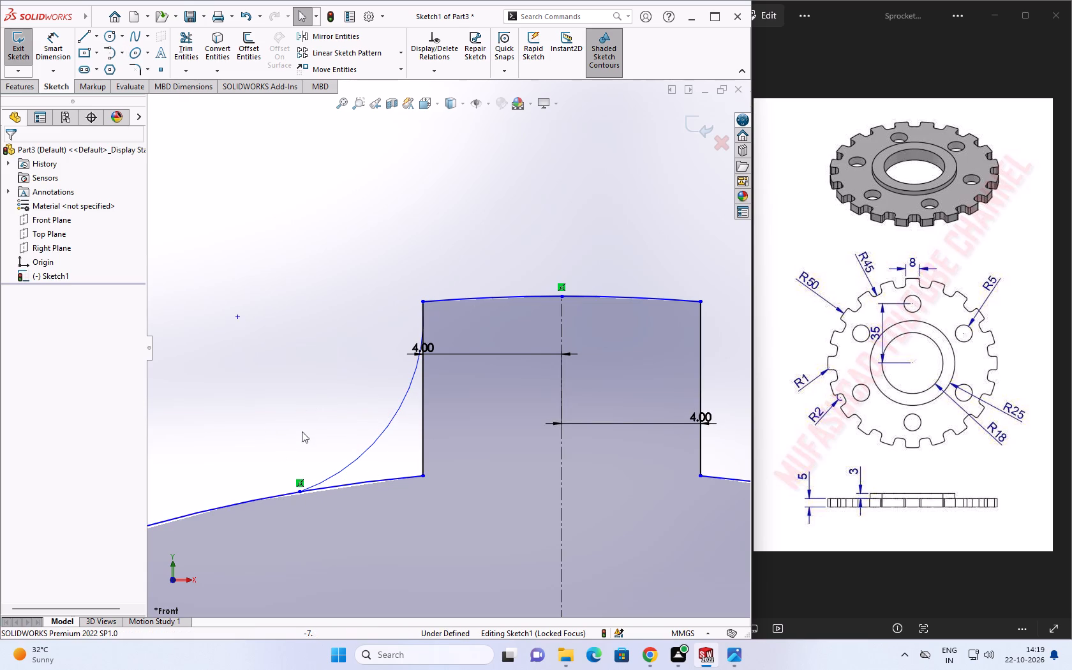
{"action": "key", "text": "Escape"}
{"action": "key", "text": "Escape"}
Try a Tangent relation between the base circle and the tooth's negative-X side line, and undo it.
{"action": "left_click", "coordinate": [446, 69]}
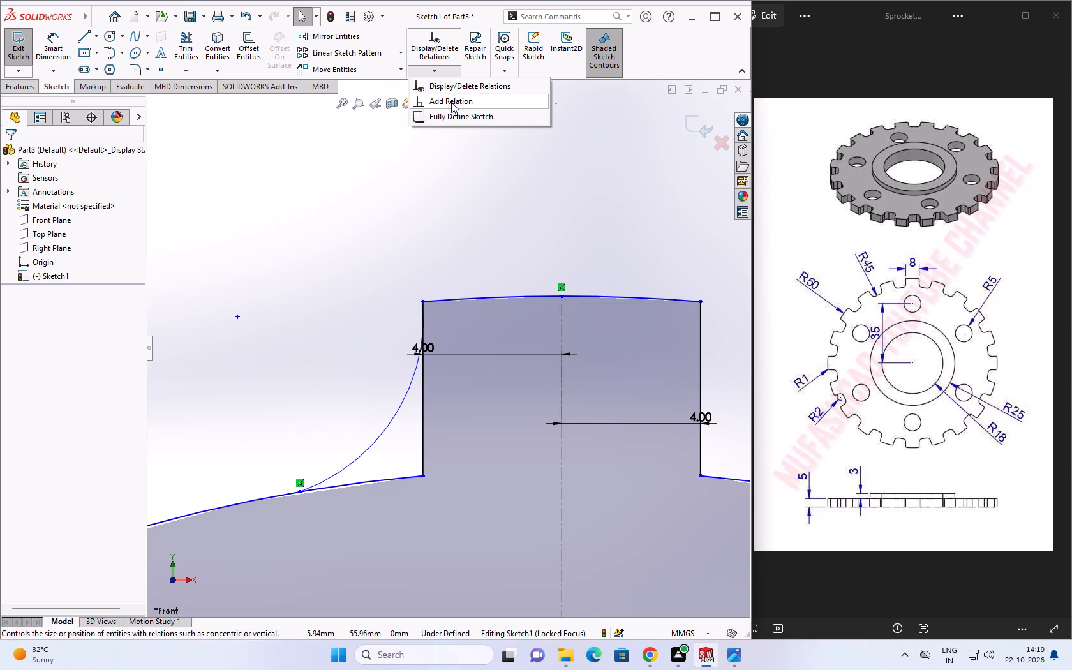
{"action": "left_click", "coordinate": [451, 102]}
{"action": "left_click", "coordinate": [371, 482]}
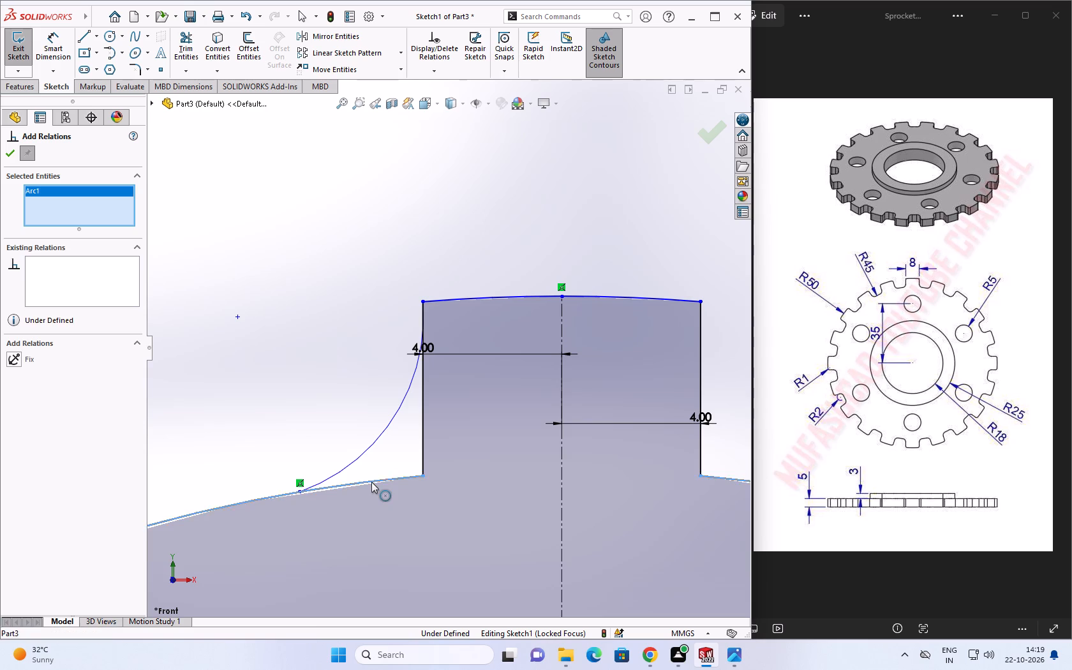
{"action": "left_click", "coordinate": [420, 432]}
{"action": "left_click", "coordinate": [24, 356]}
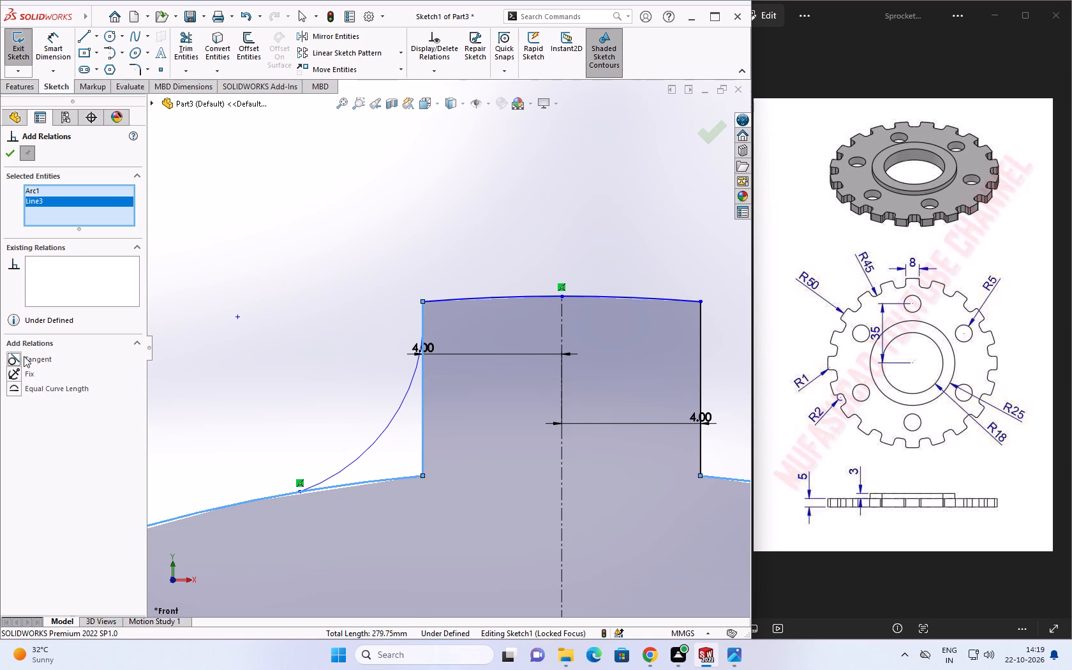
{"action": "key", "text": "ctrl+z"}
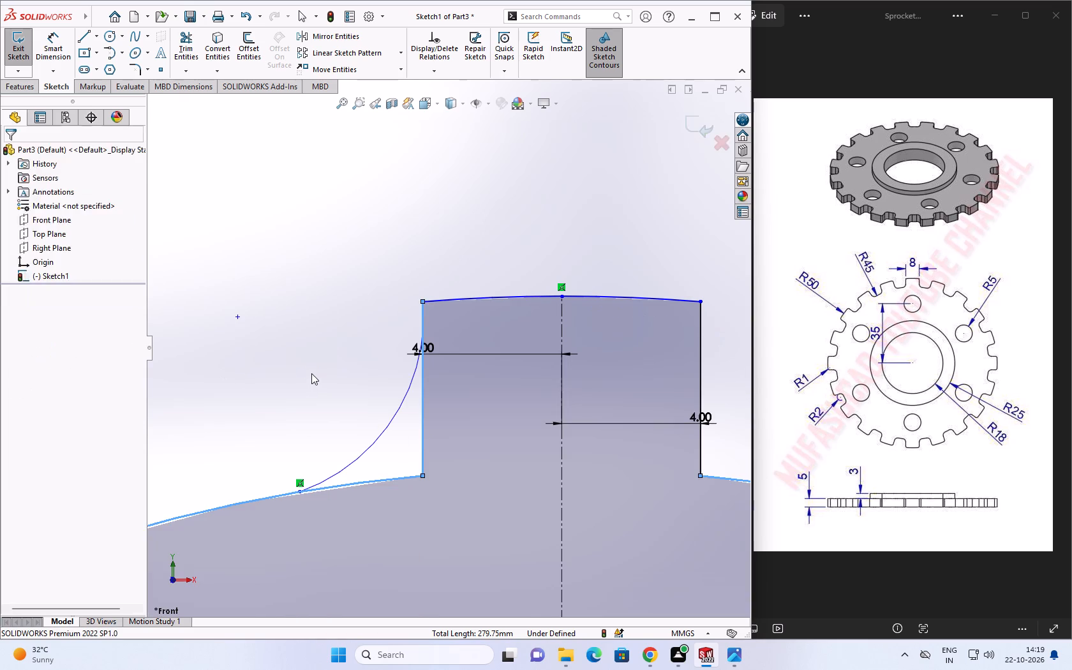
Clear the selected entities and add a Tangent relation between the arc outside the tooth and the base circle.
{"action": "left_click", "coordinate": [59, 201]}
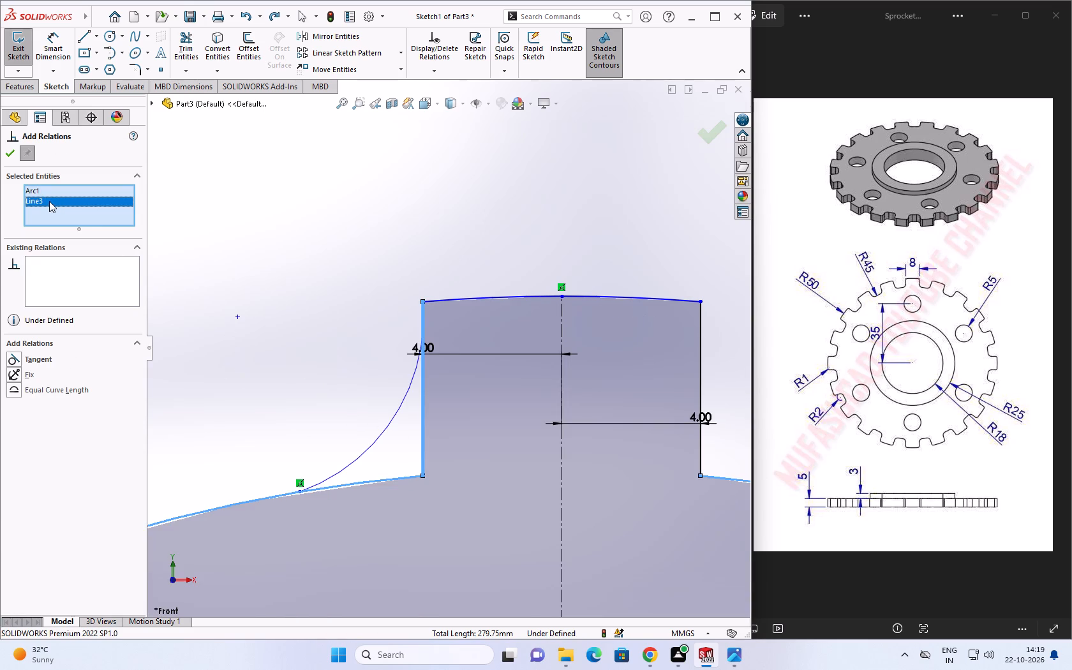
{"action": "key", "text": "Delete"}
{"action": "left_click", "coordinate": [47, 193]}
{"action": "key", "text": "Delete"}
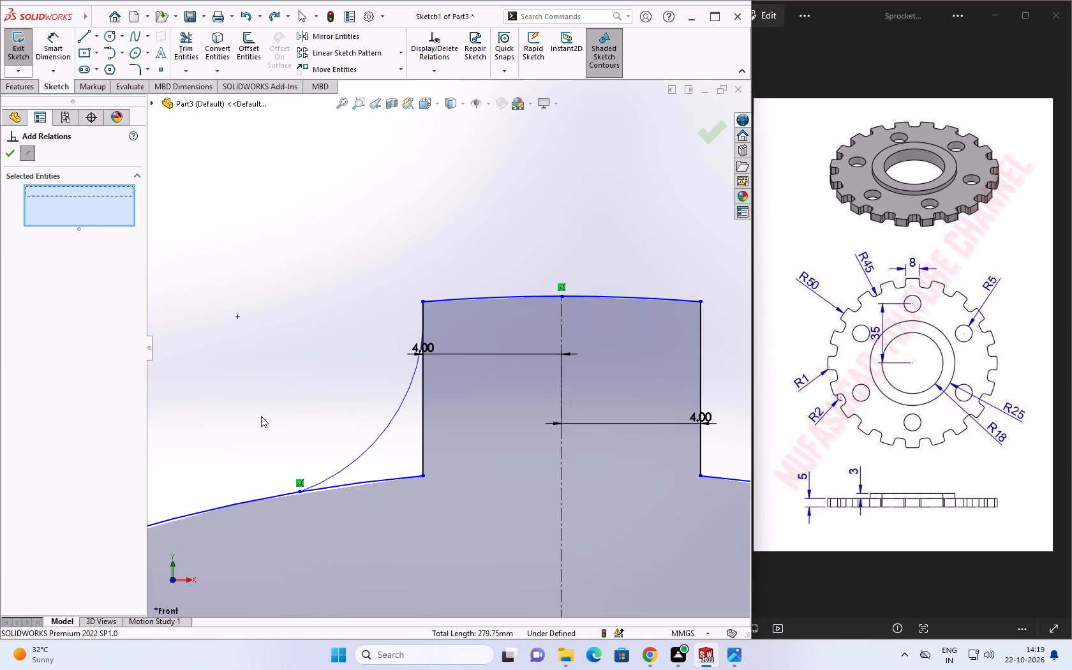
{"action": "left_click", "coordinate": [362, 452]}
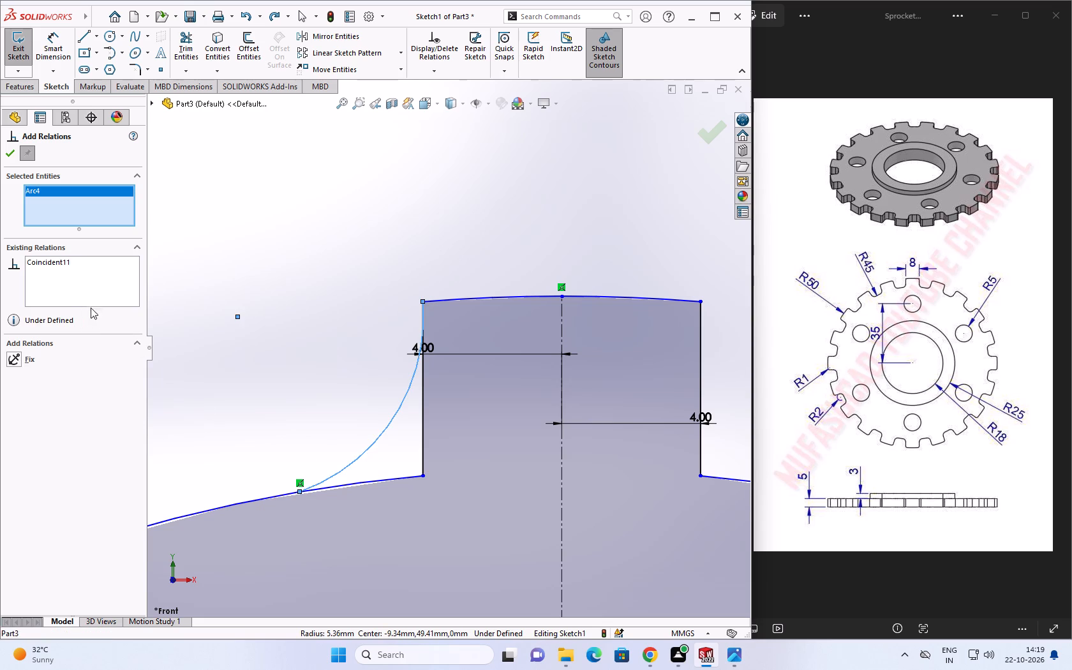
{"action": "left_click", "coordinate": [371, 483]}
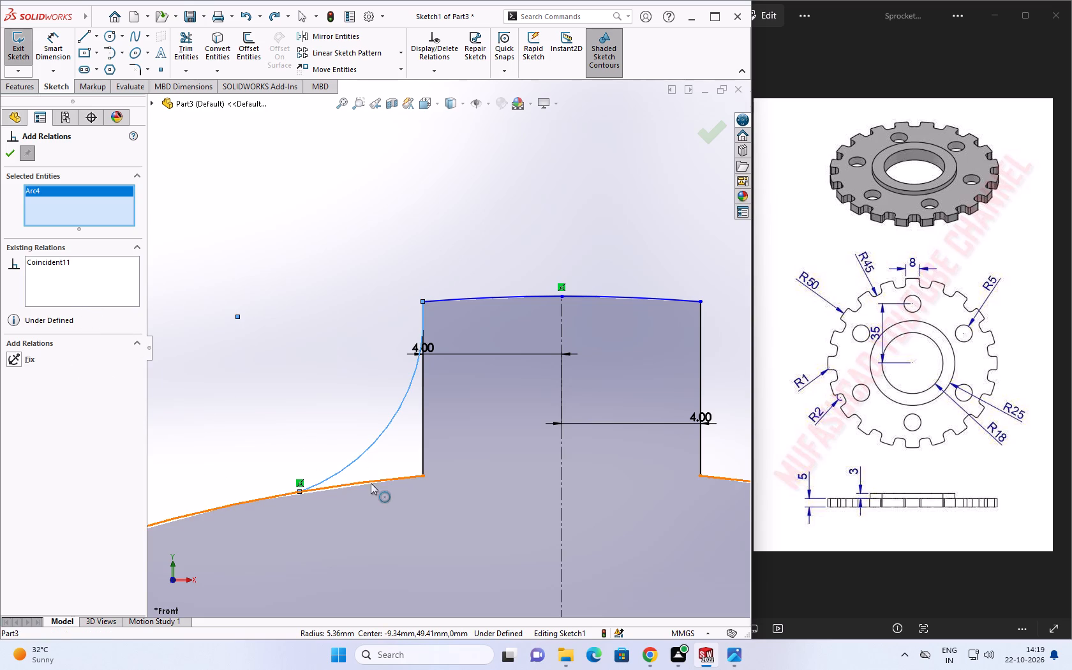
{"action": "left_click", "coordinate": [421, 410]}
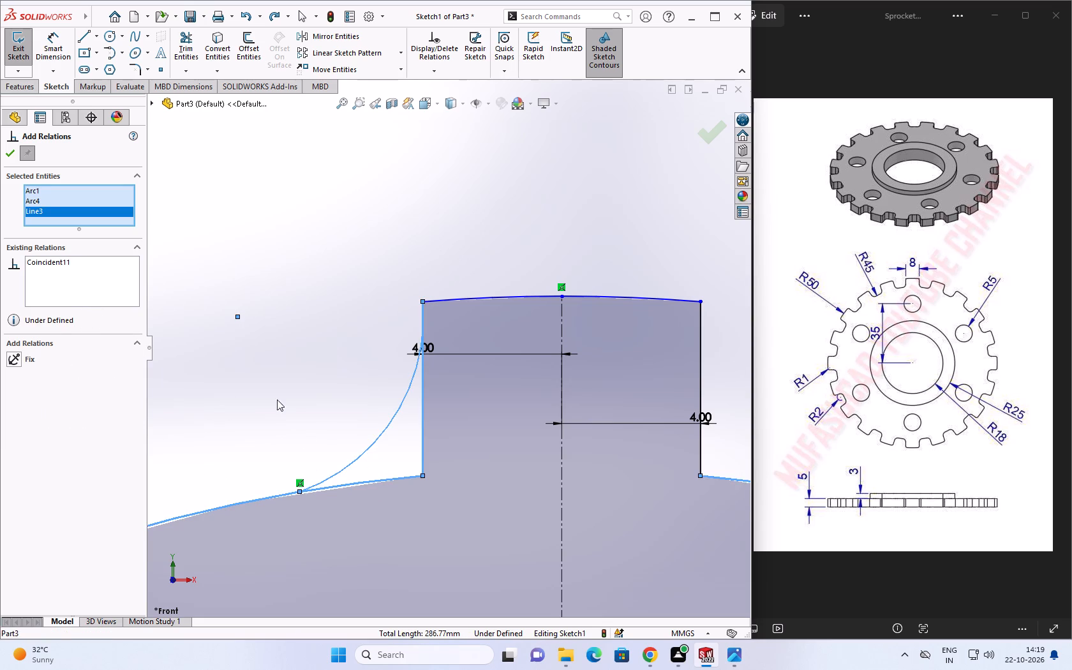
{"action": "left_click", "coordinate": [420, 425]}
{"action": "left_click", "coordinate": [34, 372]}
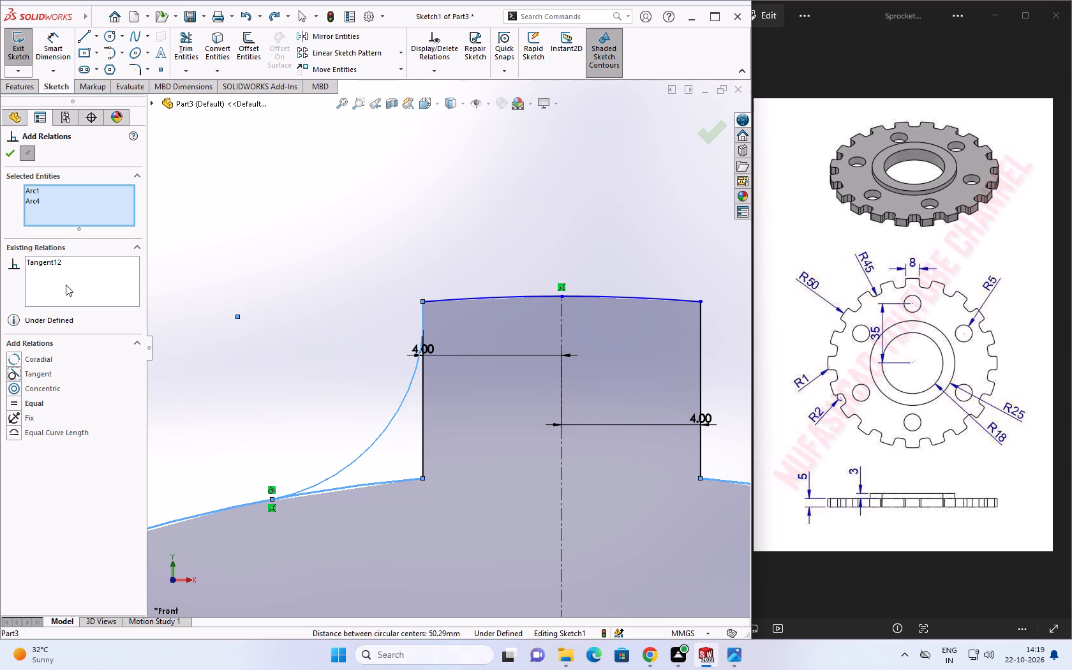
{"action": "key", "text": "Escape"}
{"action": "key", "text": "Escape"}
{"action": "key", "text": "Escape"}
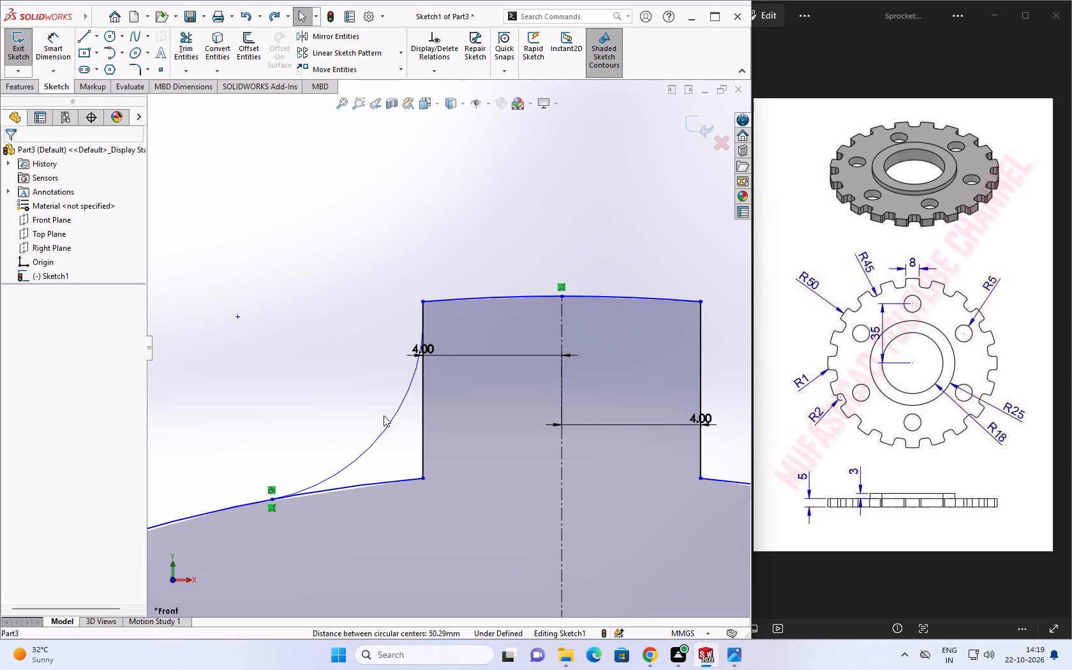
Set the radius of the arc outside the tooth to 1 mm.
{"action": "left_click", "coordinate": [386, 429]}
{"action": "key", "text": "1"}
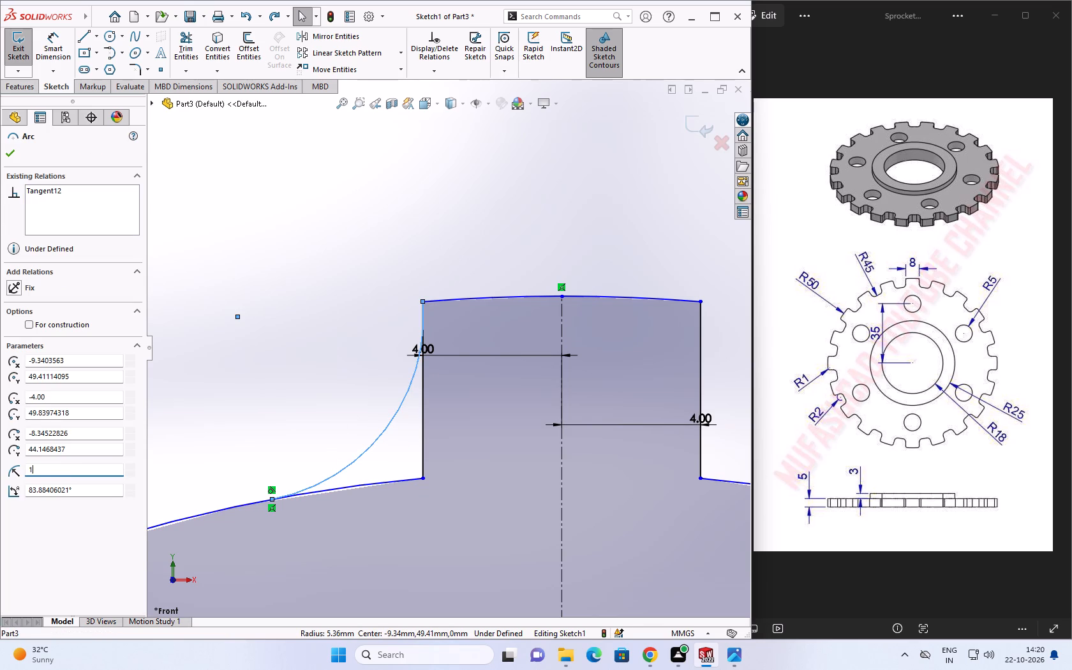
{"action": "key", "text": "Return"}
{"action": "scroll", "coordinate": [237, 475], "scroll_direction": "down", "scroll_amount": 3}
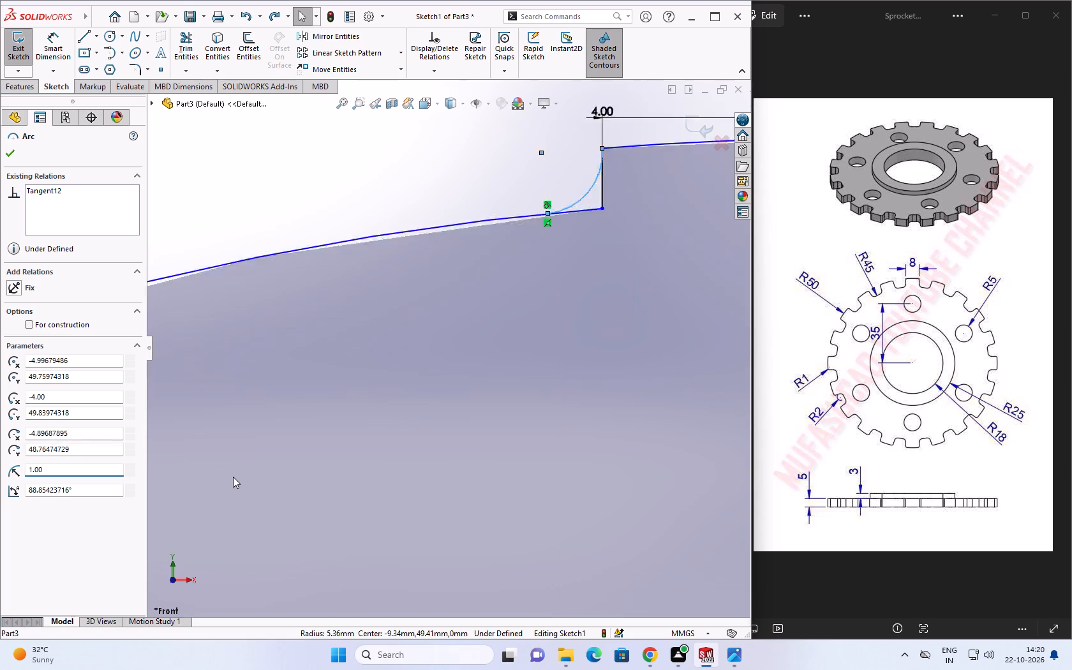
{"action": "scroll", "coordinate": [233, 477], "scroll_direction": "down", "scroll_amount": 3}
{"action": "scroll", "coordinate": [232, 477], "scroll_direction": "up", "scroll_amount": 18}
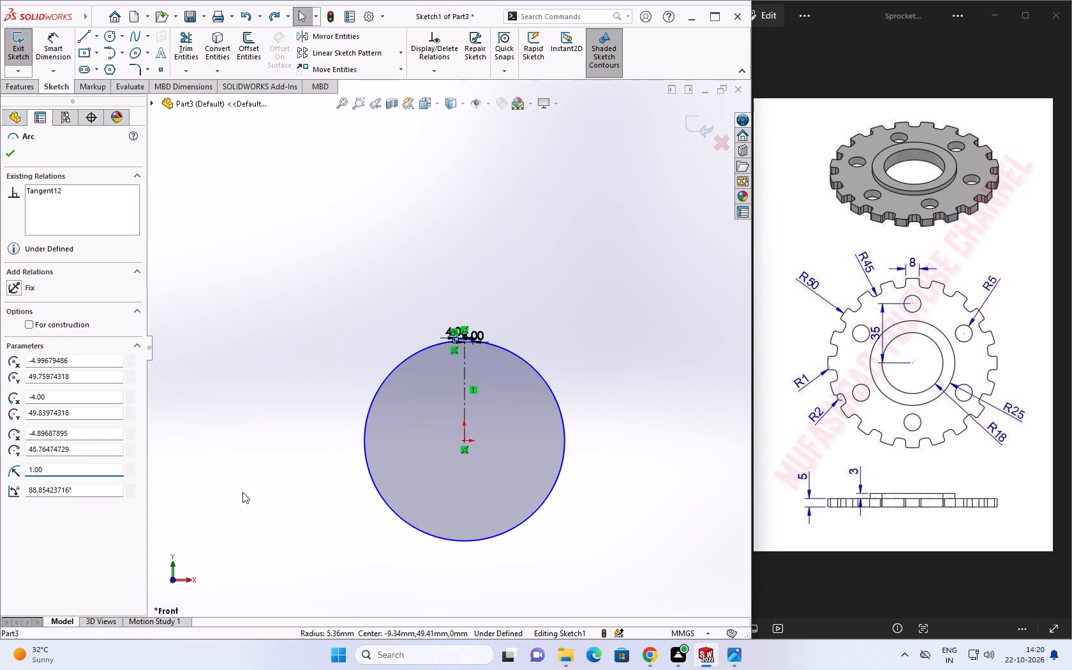
Undo the arc's radius change, its Tangent relation and the arc itself, back to the plain square-cornered tooth.
{"action": "key", "text": "ctrl+z"}
{"action": "key", "text": "ctrl+z"}
{"action": "key", "text": "ctrl+z"}
{"action": "key", "text": "Escape"}
{"action": "key", "text": "Escape"}
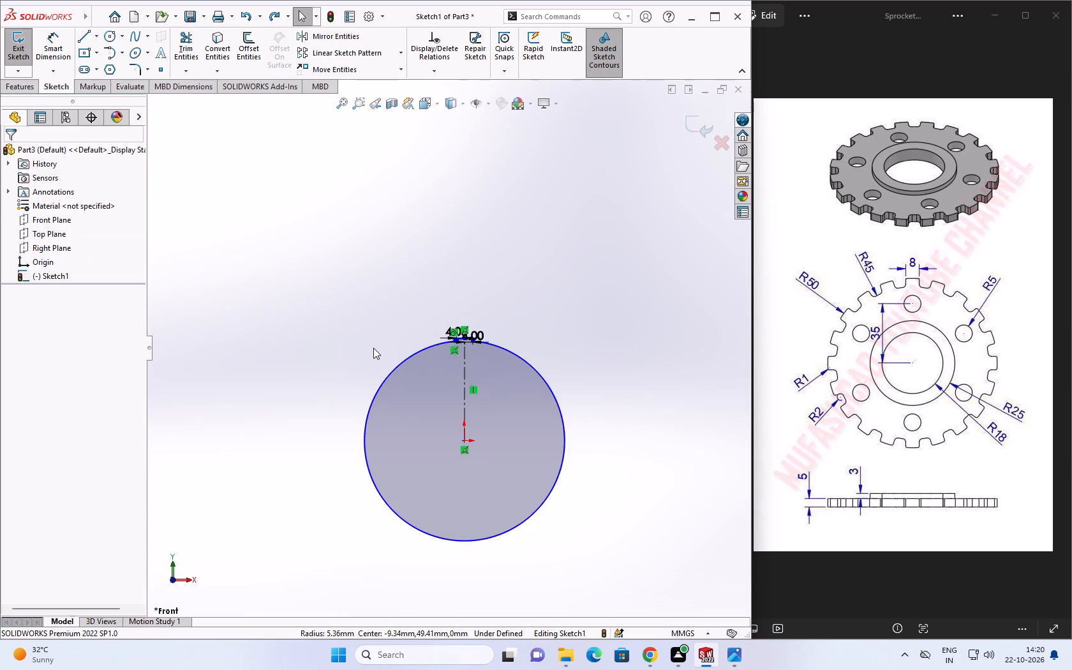
{"action": "key", "text": "ctrl+z"}
{"action": "key", "text": "ctrl+z"}
{"action": "key", "text": "ctrl+z"}
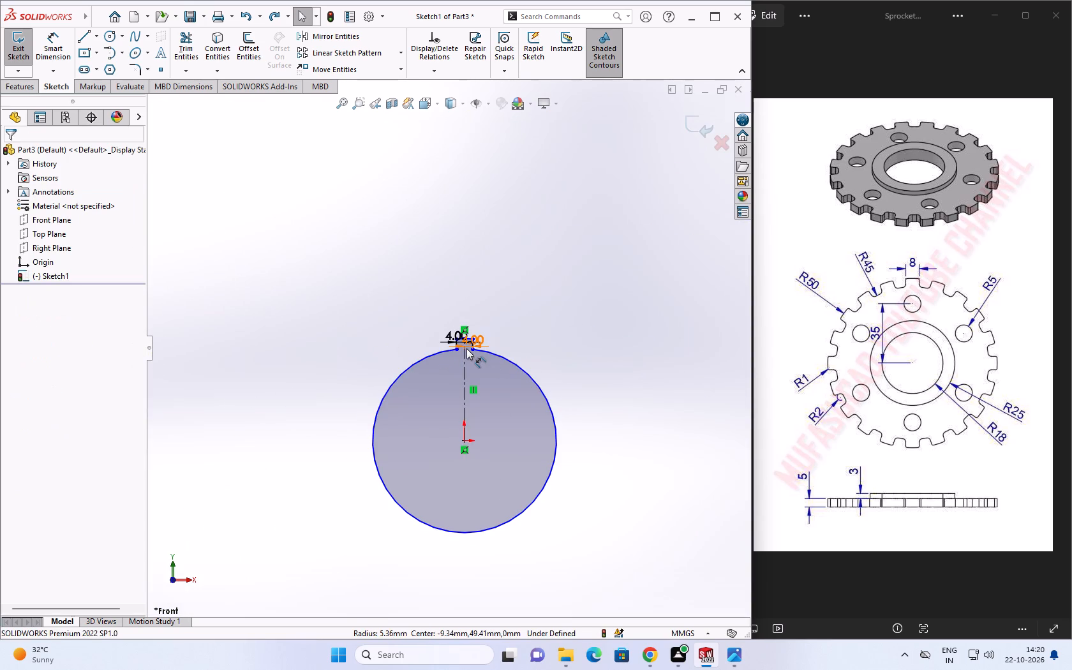
{"action": "key", "text": "ctrl+z"}
{"action": "key", "text": "ctrl+z"}
{"action": "key", "text": "ctrl+z"}
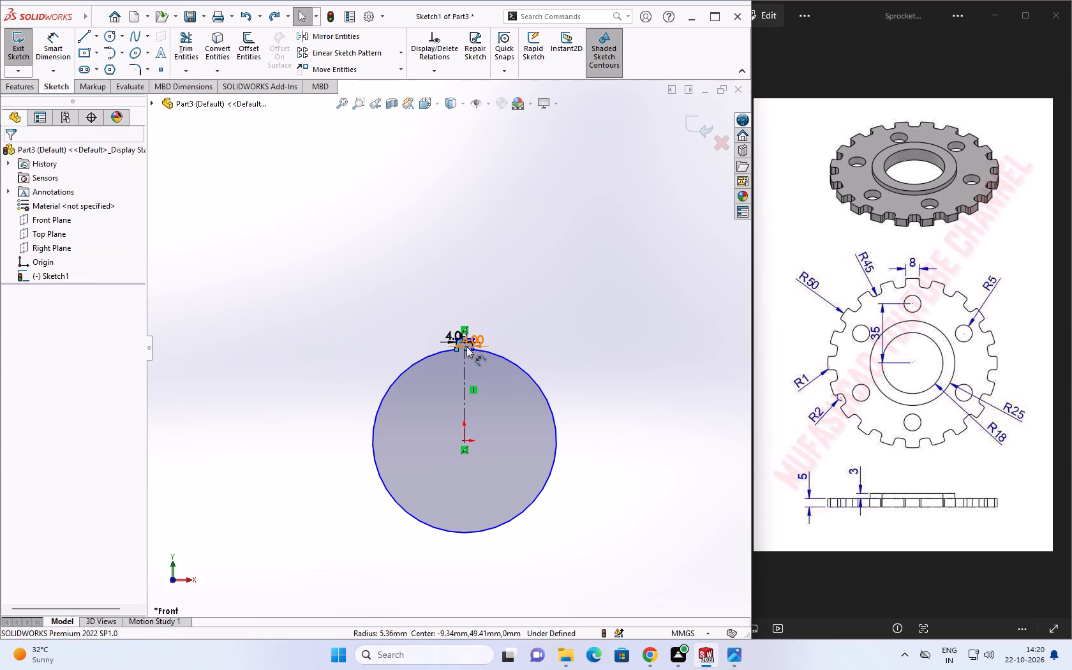
{"action": "scroll", "coordinate": [466, 346], "scroll_direction": "down", "scroll_amount": 12}
{"action": "key", "text": "ctrl+z"}
{"action": "key", "text": "ctrl+z"}
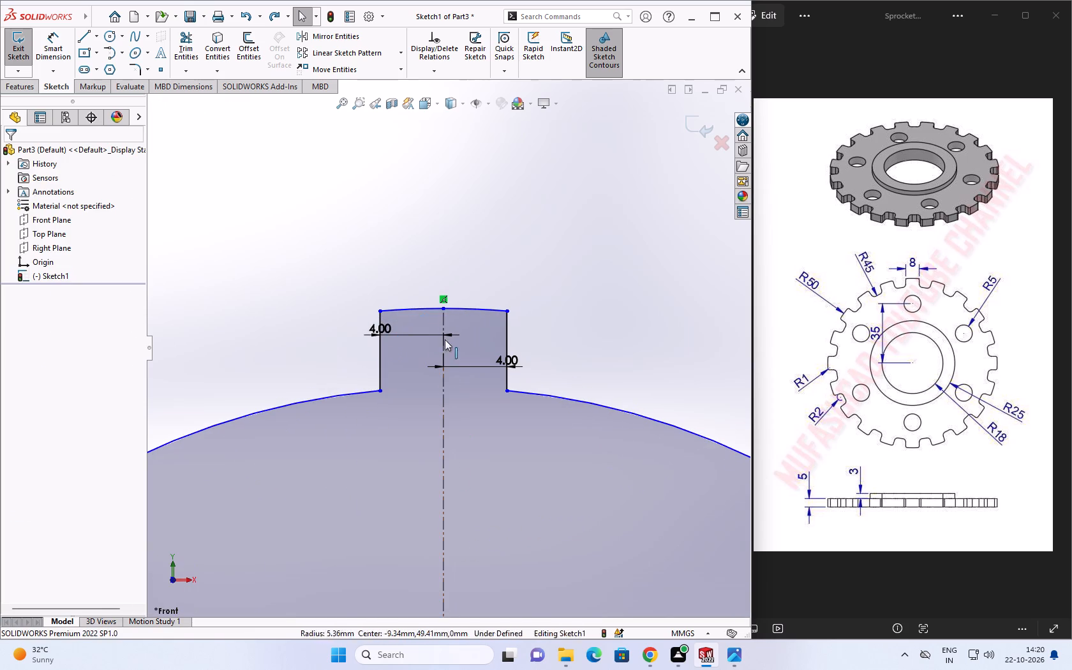
{"action": "key", "text": "ctrl+y"}
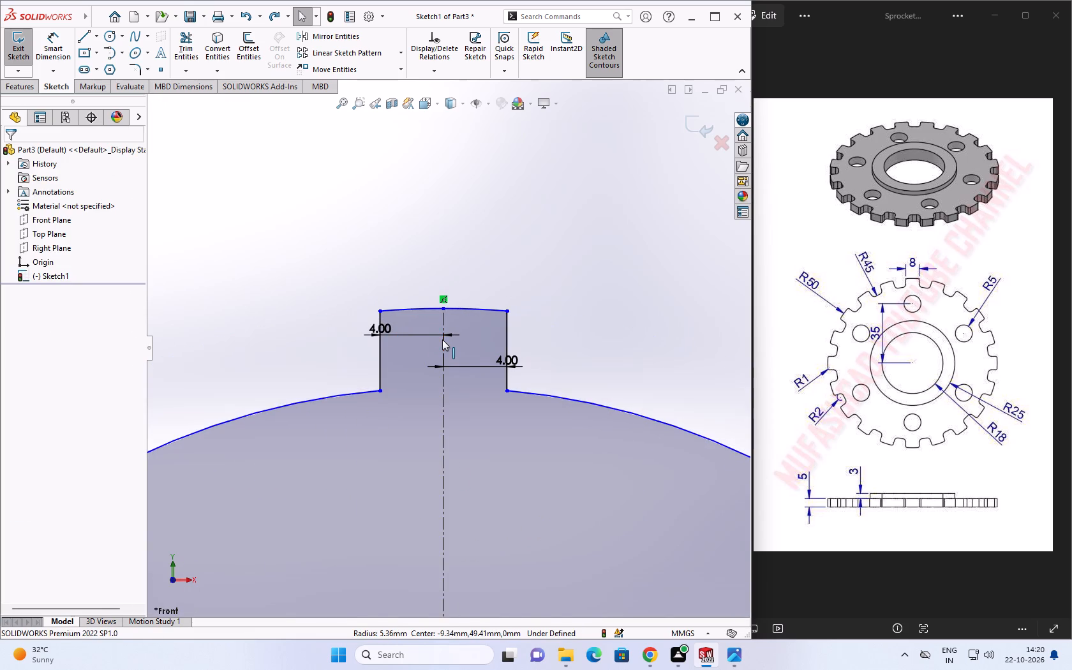
{"action": "key", "text": "Escape"}
{"action": "key", "text": "Escape"}
Set up a circular sketch pattern of the tooth's two side lines and top arc about the origin, with 16 instances over 360 degrees.
{"action": "scroll", "coordinate": [522, 317], "scroll_direction": "down", "scroll_amount": 6}
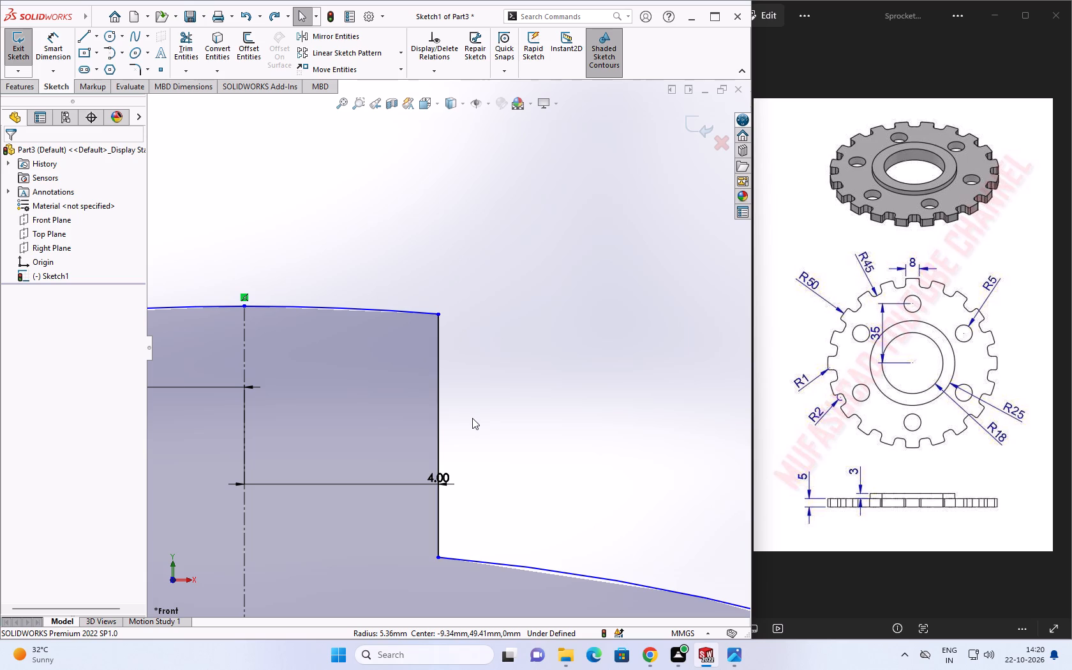
{"action": "scroll", "coordinate": [474, 470], "scroll_direction": "up", "scroll_amount": 8}
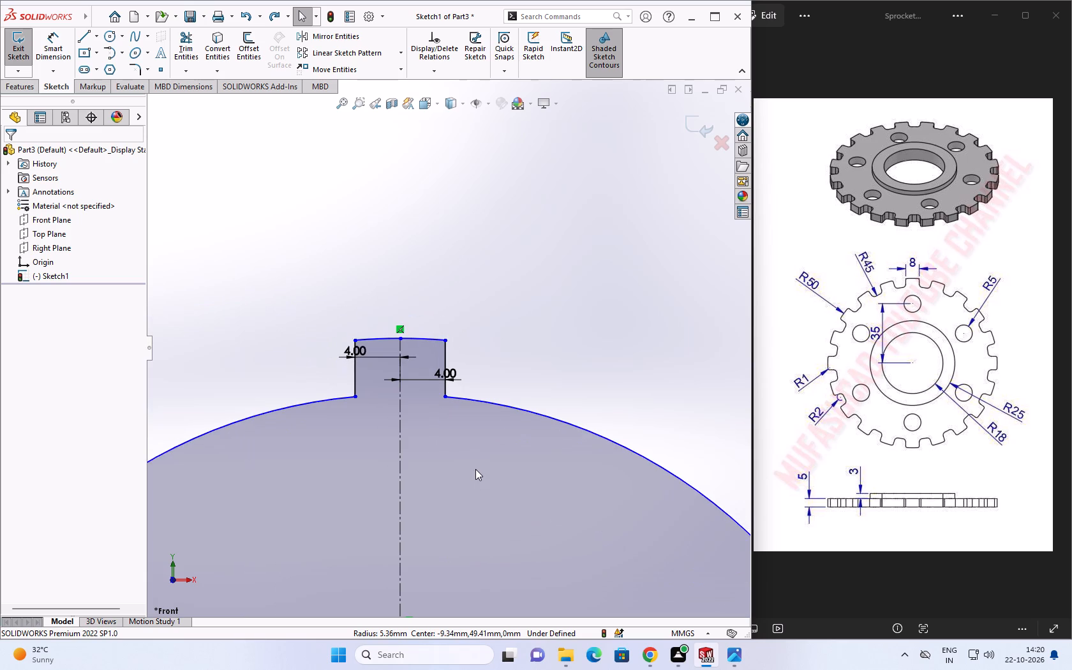
{"action": "scroll", "coordinate": [469, 464], "scroll_direction": "up", "scroll_amount": 7}
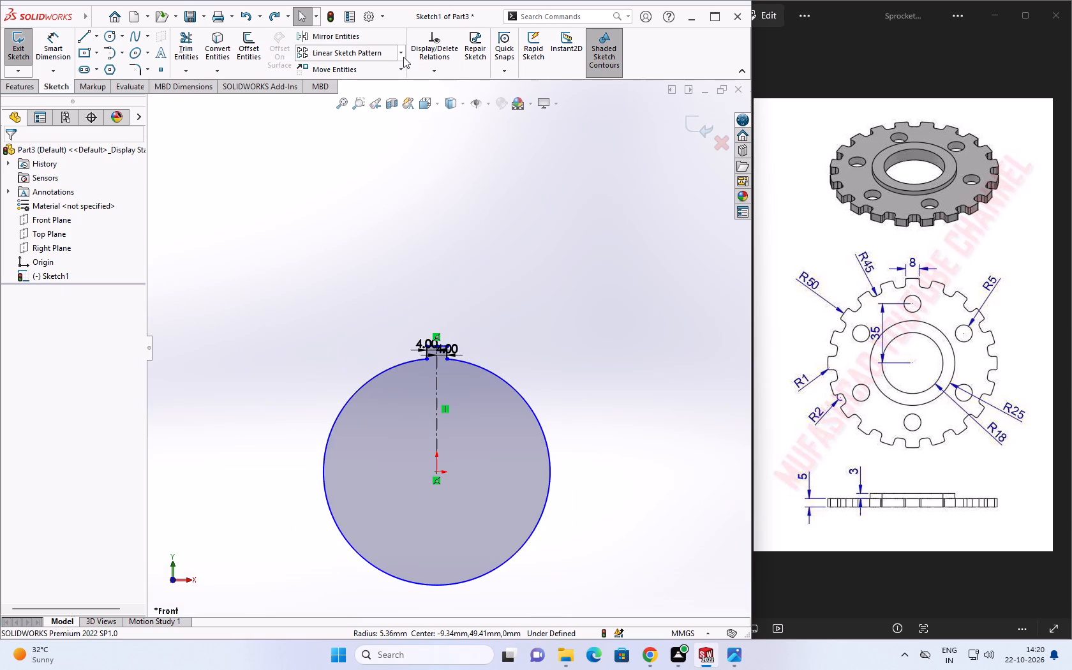
{"action": "left_click", "coordinate": [403, 57]}
{"action": "left_click", "coordinate": [385, 79]}
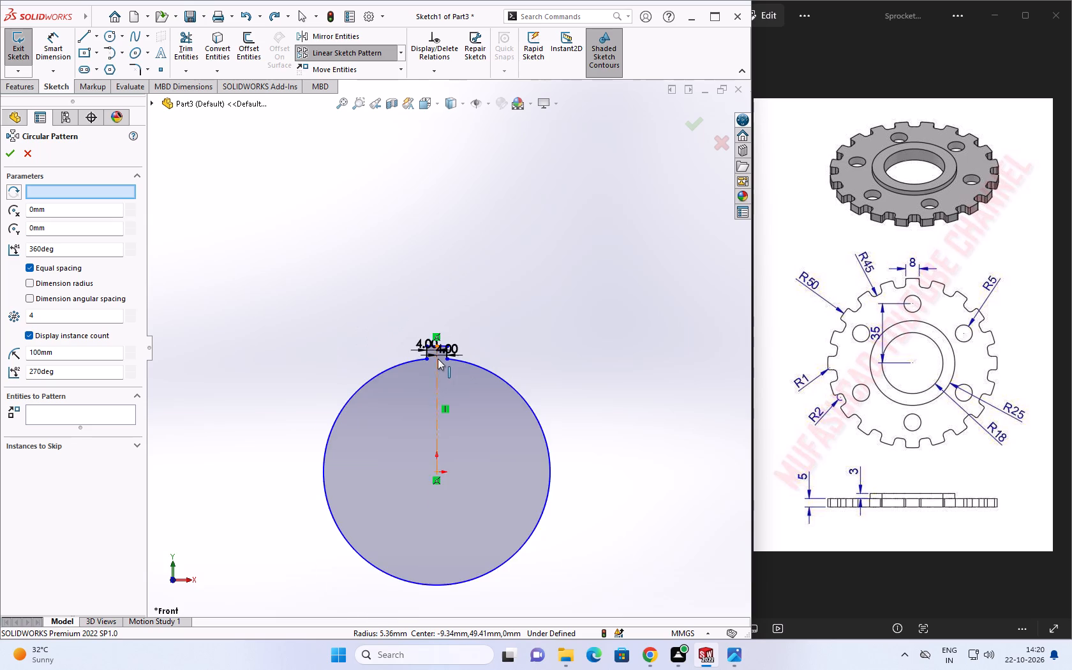
{"action": "scroll", "coordinate": [437, 359], "scroll_direction": "down", "scroll_amount": 7}
{"action": "left_click", "coordinate": [404, 338]}
{"action": "left_click", "coordinate": [424, 309]}
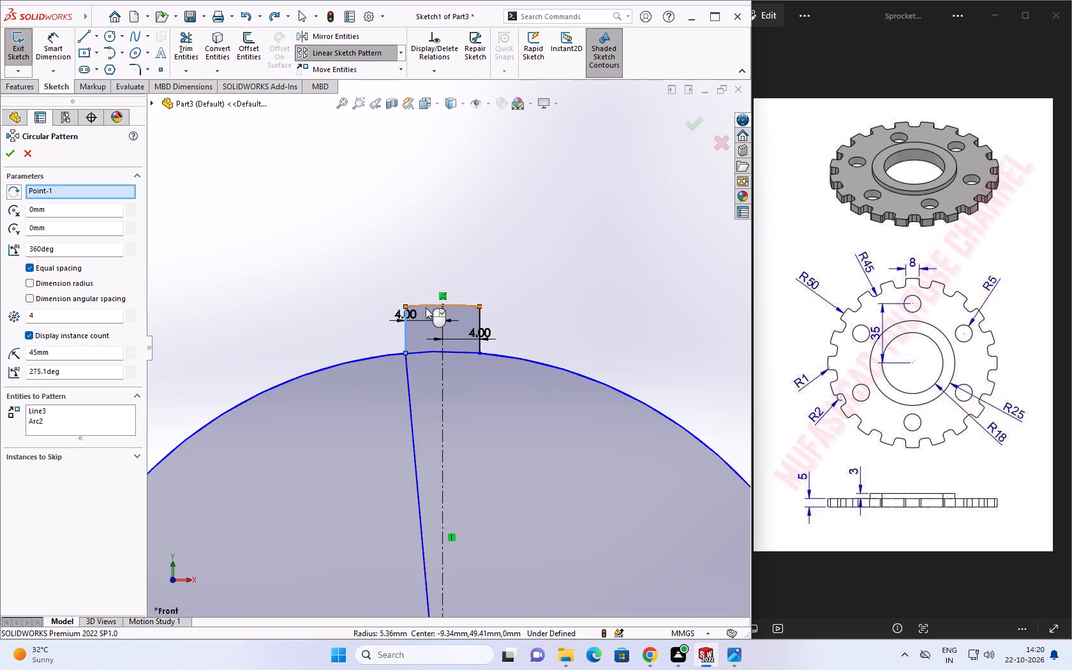
{"action": "left_click", "coordinate": [482, 322]}
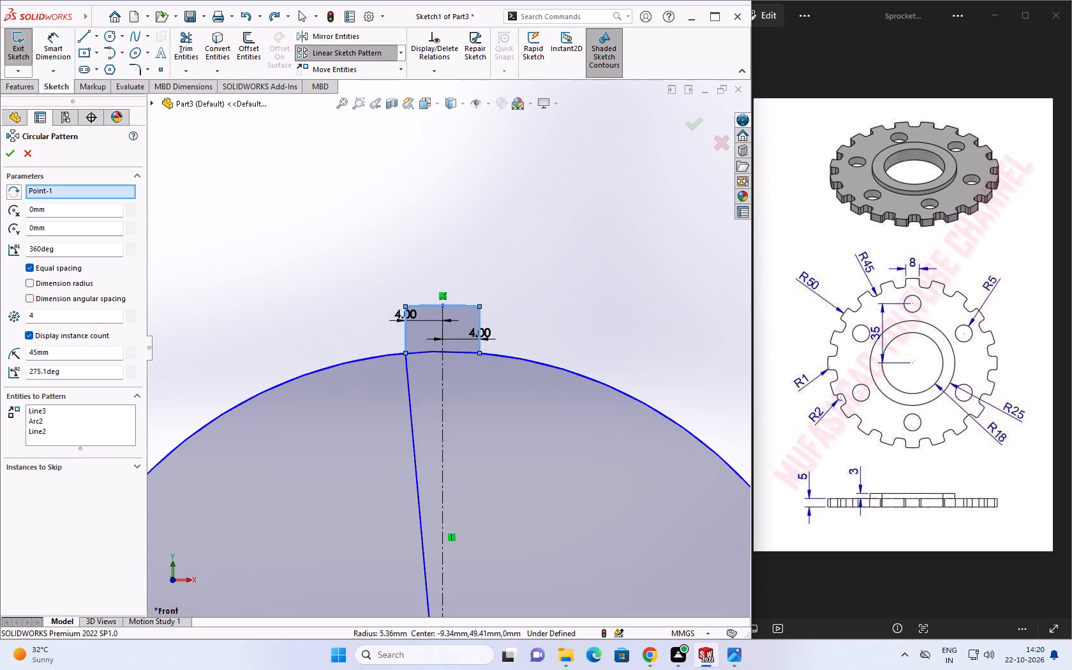
{"action": "double_click", "coordinate": [110, 320]}
{"action": "type", "text": "16"}
{"action": "key", "text": "Return"}
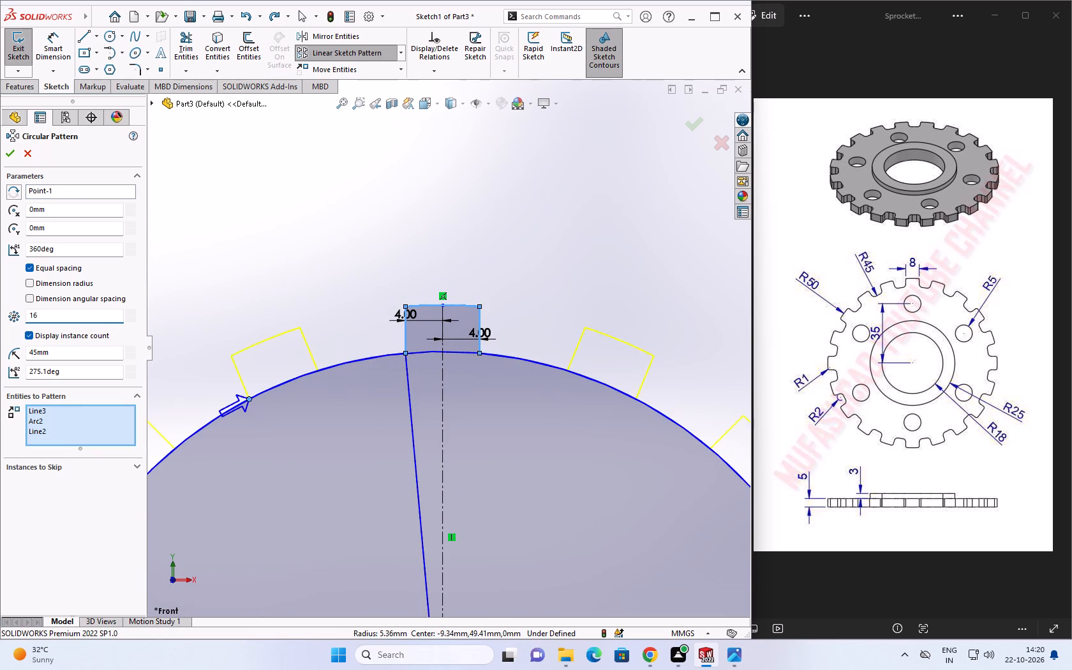
Set the circular pattern's instance count to 18 and create the pattern.
{"action": "scroll", "coordinate": [177, 324], "scroll_direction": "down", "scroll_amount": 7}
{"action": "double_click", "coordinate": [67, 316]}
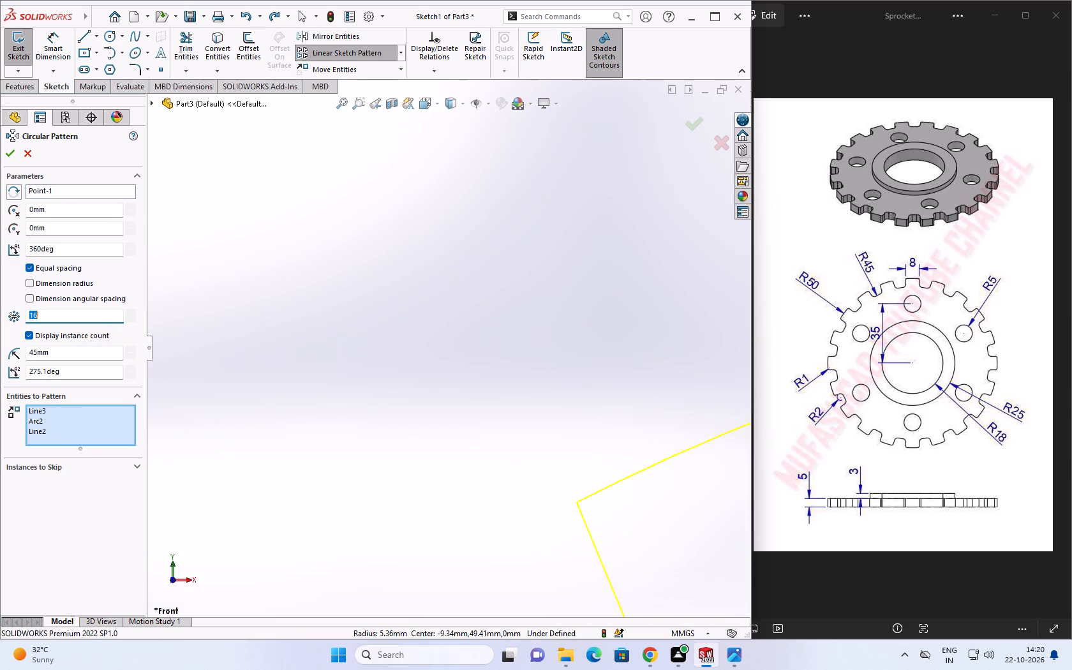
{"action": "type", "text": "18"}
{"action": "key", "text": "Return"}
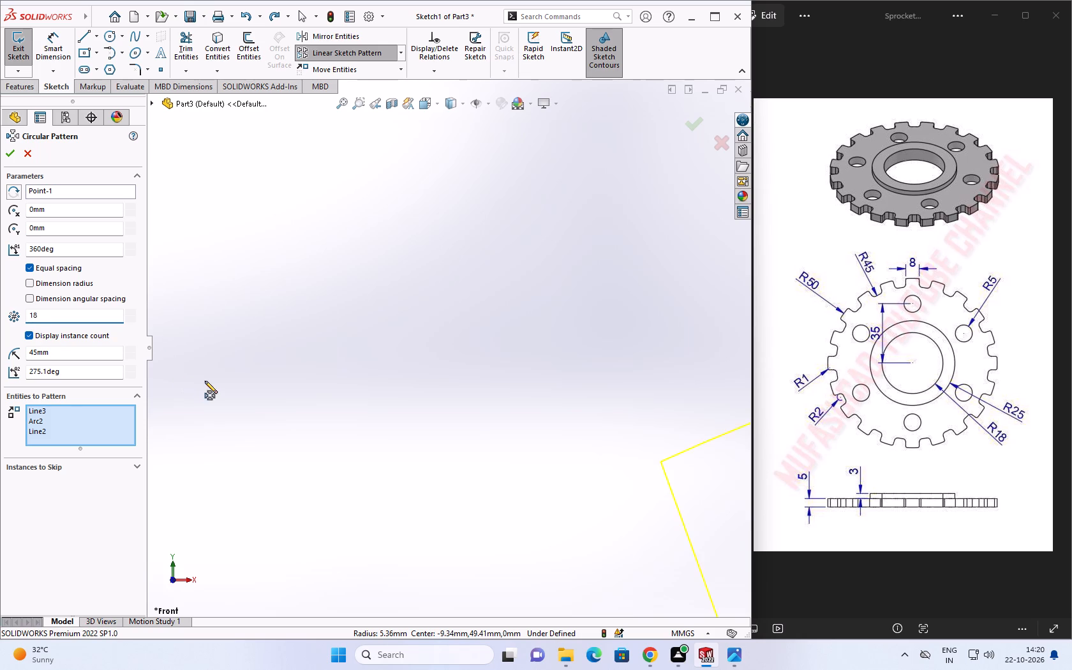
{"action": "scroll", "coordinate": [209, 380], "scroll_direction": "down", "scroll_amount": 7}
{"action": "scroll", "coordinate": [267, 396], "scroll_direction": "up", "scroll_amount": 14}
{"action": "scroll", "coordinate": [271, 411], "scroll_direction": "down", "scroll_amount": 2}
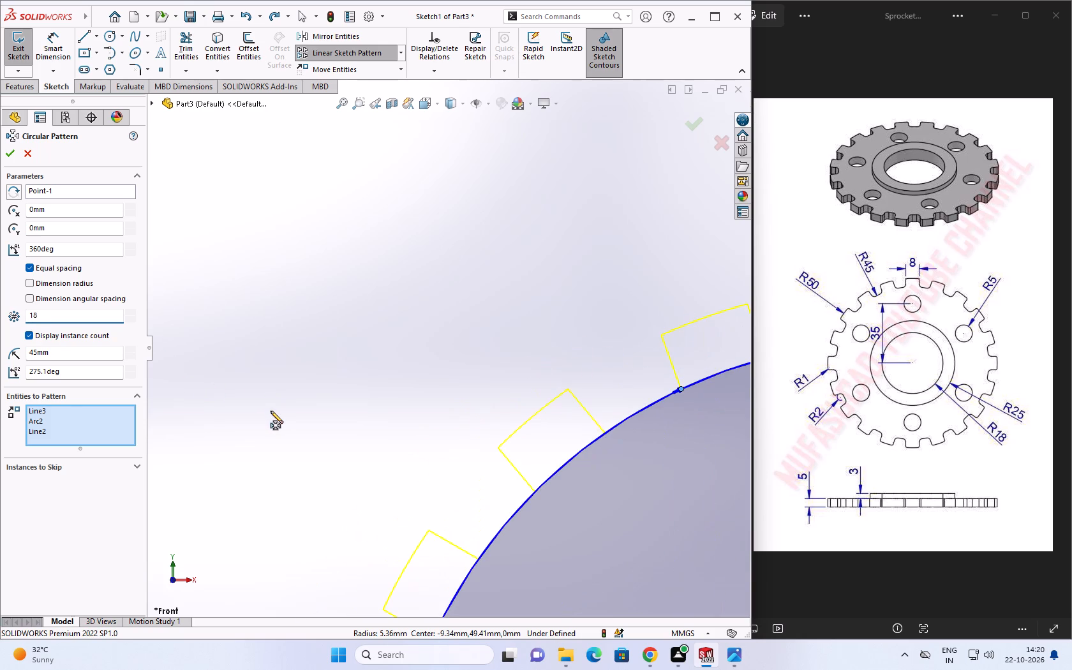
{"action": "scroll", "coordinate": [270, 414], "scroll_direction": "up", "scroll_amount": 7}
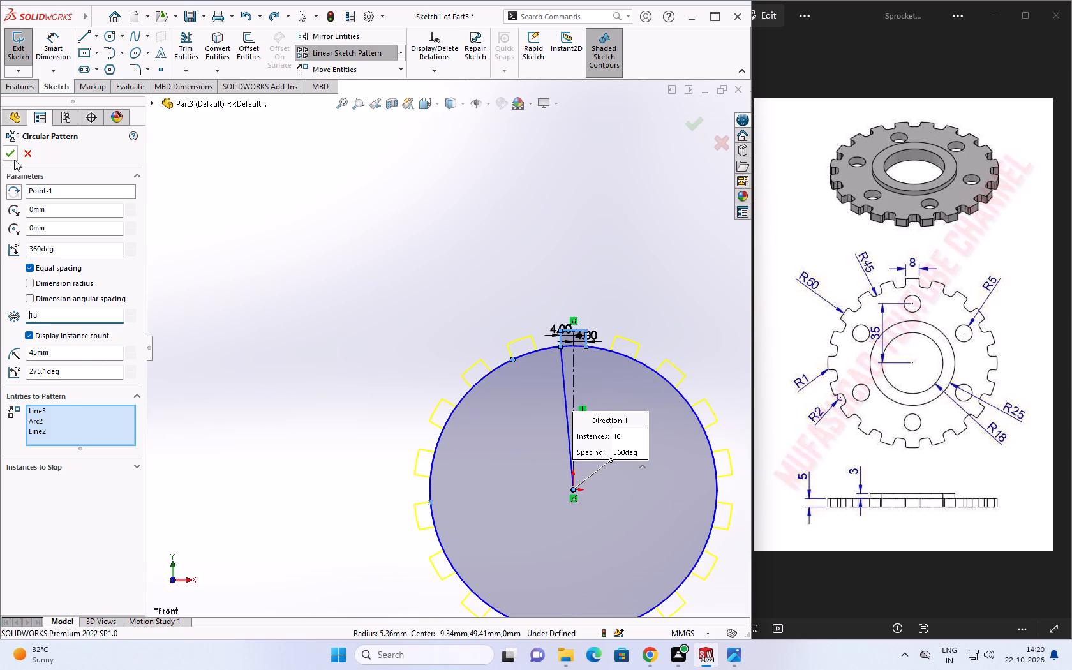
{"action": "left_click", "coordinate": [14, 159]}
{"action": "key", "text": "Escape"}
{"action": "key", "text": "Escape"}
{"action": "key", "text": "Escape"}
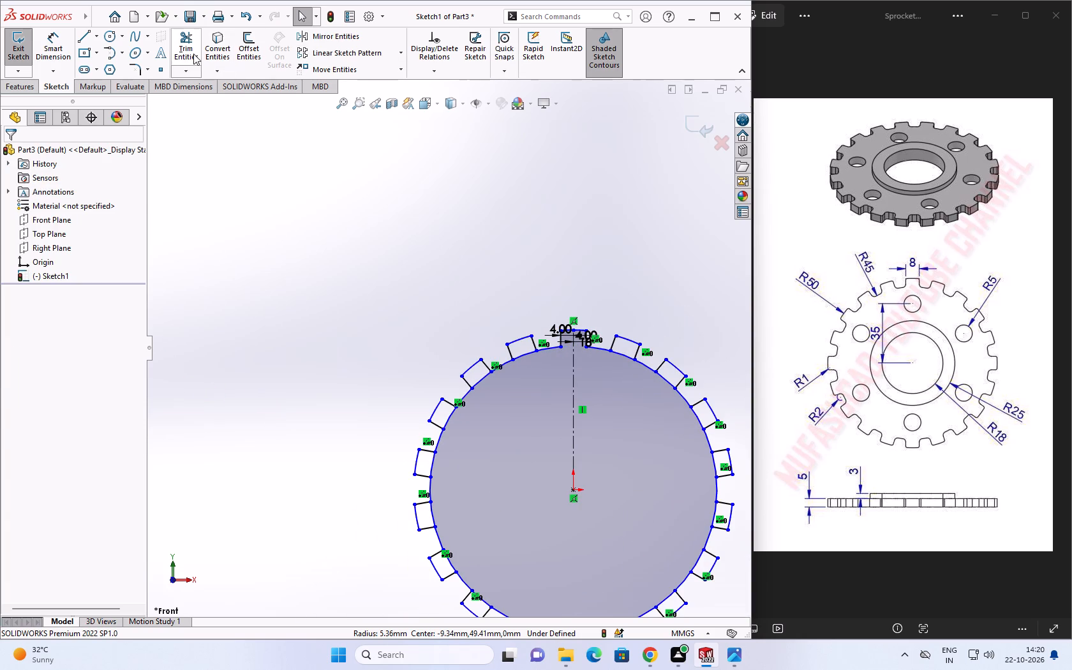
Trim away the base circle segments inside the eight teeth on the negative-X side using Trim to closest.
{"action": "left_click", "coordinate": [191, 54]}
{"action": "left_click", "coordinate": [523, 356]}
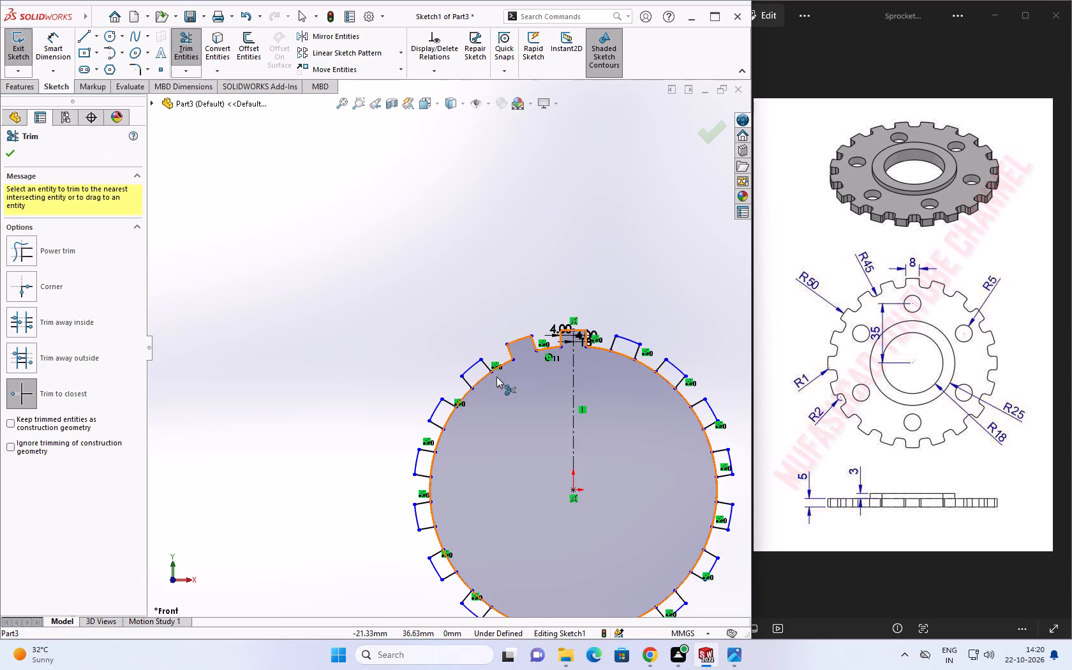
{"action": "left_click", "coordinate": [482, 380]}
{"action": "left_click", "coordinate": [447, 422]}
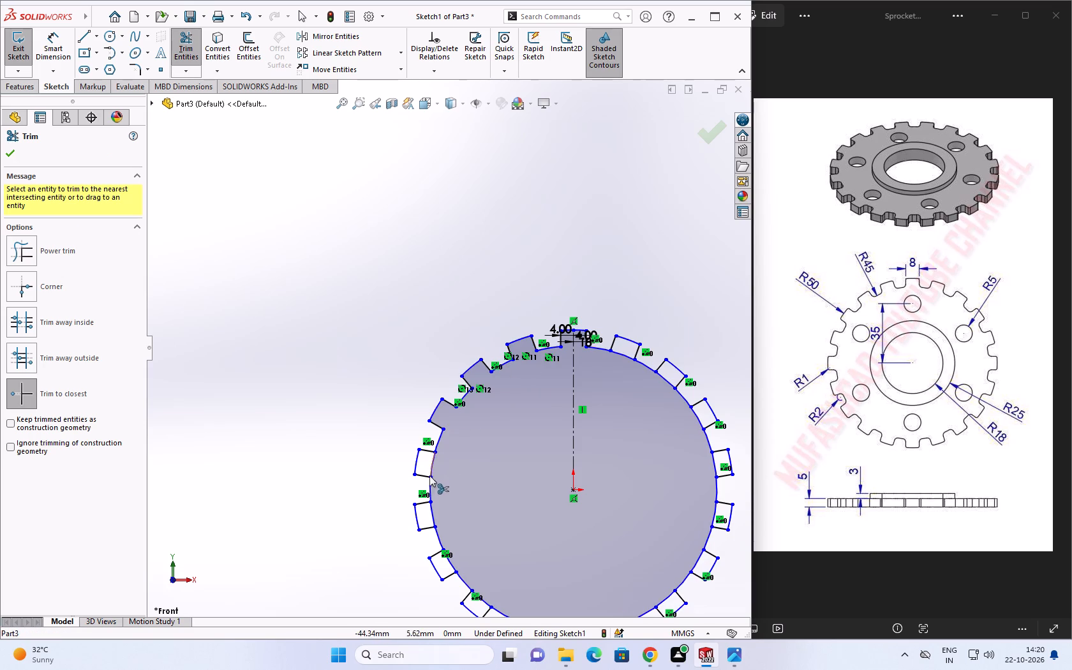
{"action": "left_click", "coordinate": [431, 470]}
{"action": "left_click", "coordinate": [433, 512]}
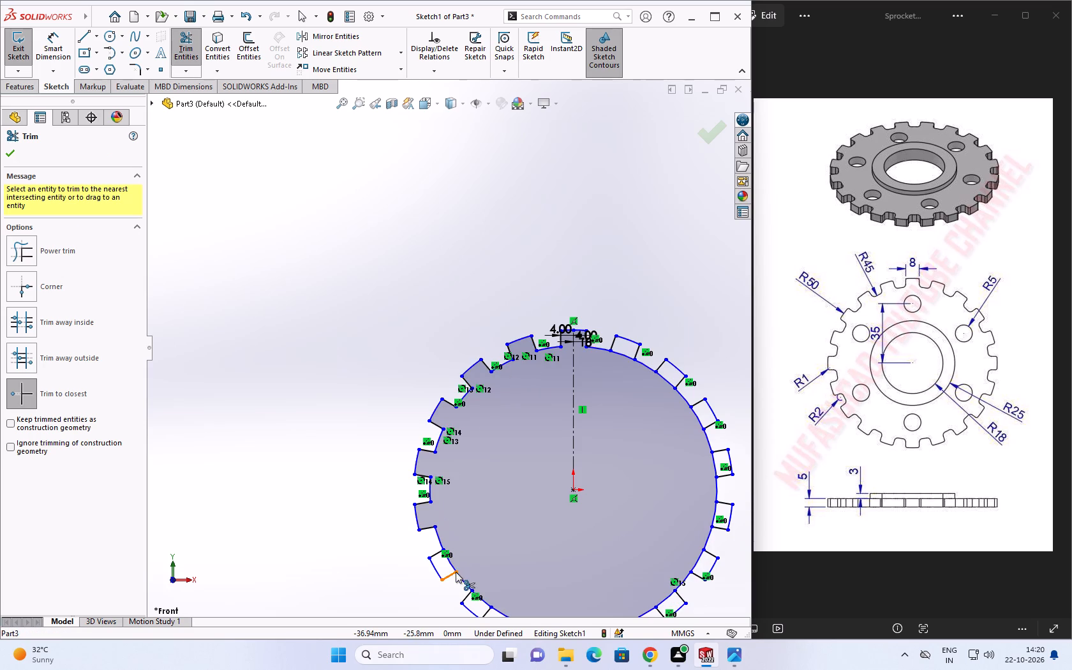
{"action": "left_click", "coordinate": [454, 565]}
{"action": "left_click", "coordinate": [481, 599]}
{"action": "scroll", "coordinate": [513, 537], "scroll_direction": "down", "scroll_amount": 7}
{"action": "scroll", "coordinate": [480, 495], "scroll_direction": "up", "scroll_amount": 7}
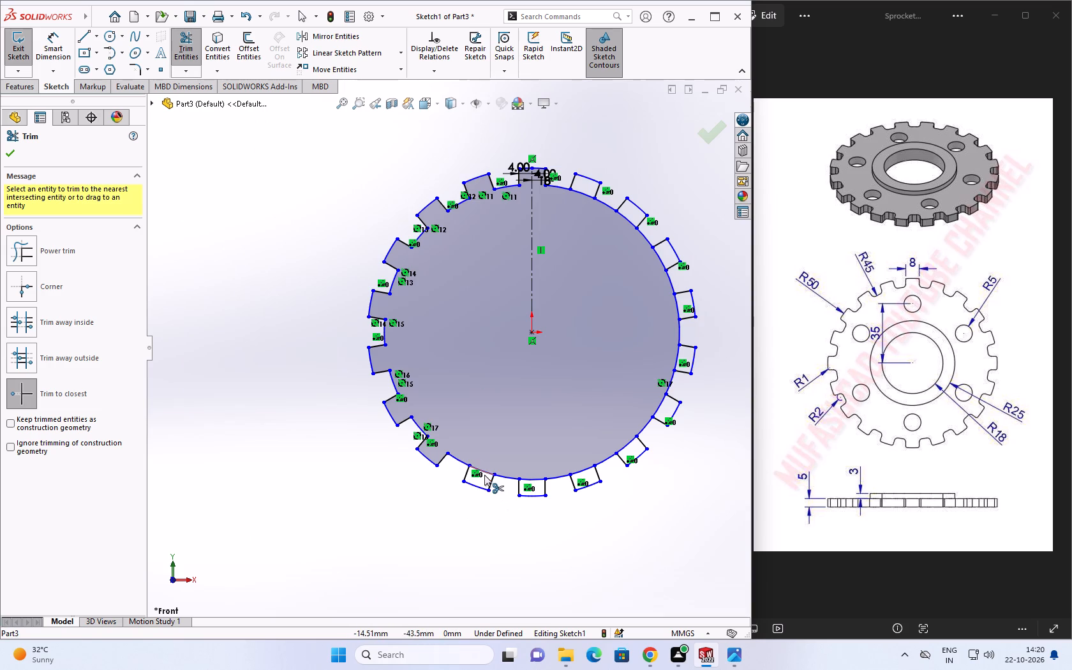
{"action": "left_click", "coordinate": [484, 475]}
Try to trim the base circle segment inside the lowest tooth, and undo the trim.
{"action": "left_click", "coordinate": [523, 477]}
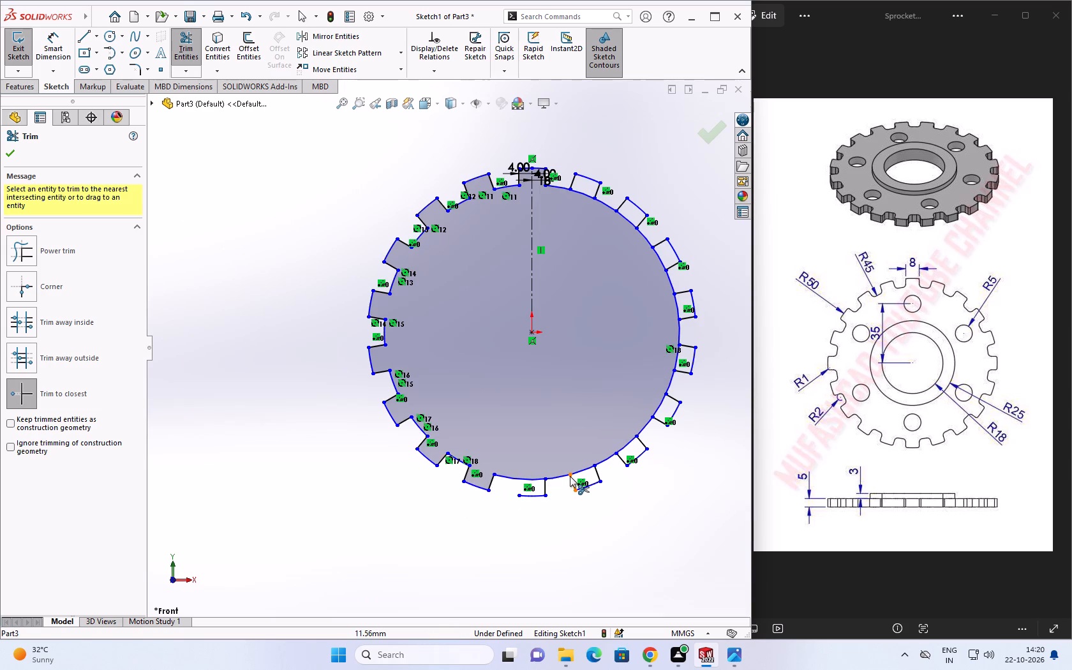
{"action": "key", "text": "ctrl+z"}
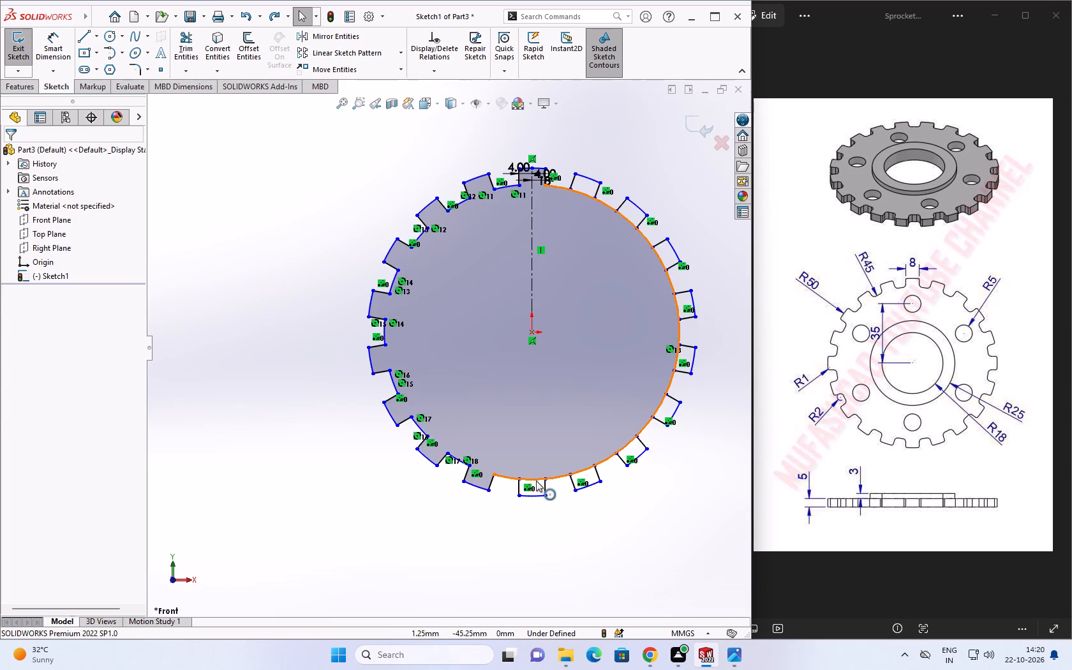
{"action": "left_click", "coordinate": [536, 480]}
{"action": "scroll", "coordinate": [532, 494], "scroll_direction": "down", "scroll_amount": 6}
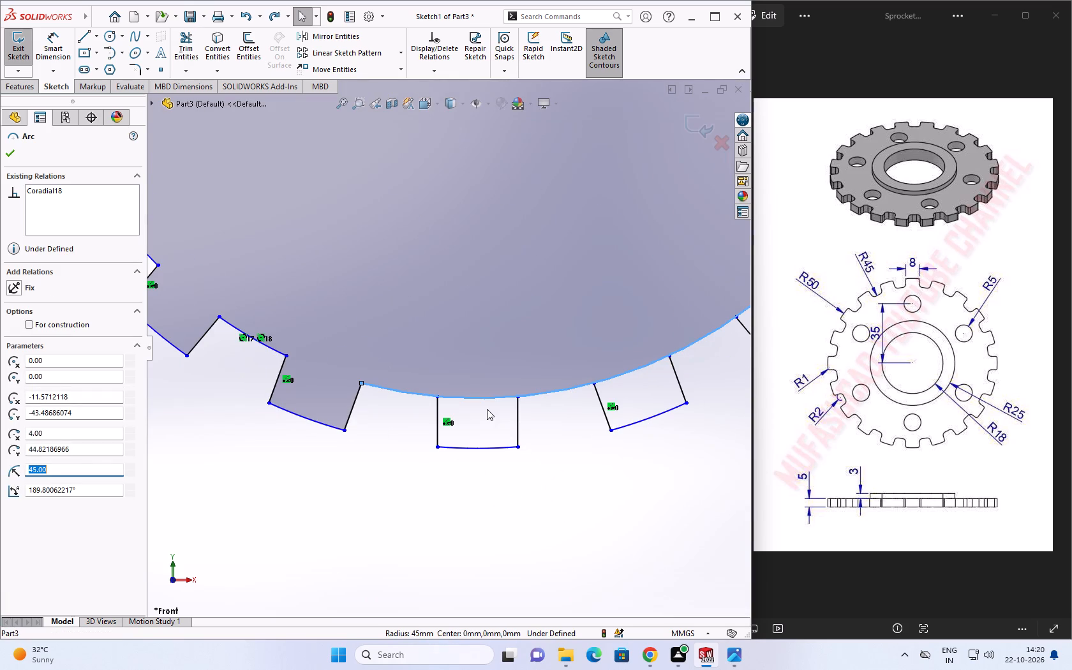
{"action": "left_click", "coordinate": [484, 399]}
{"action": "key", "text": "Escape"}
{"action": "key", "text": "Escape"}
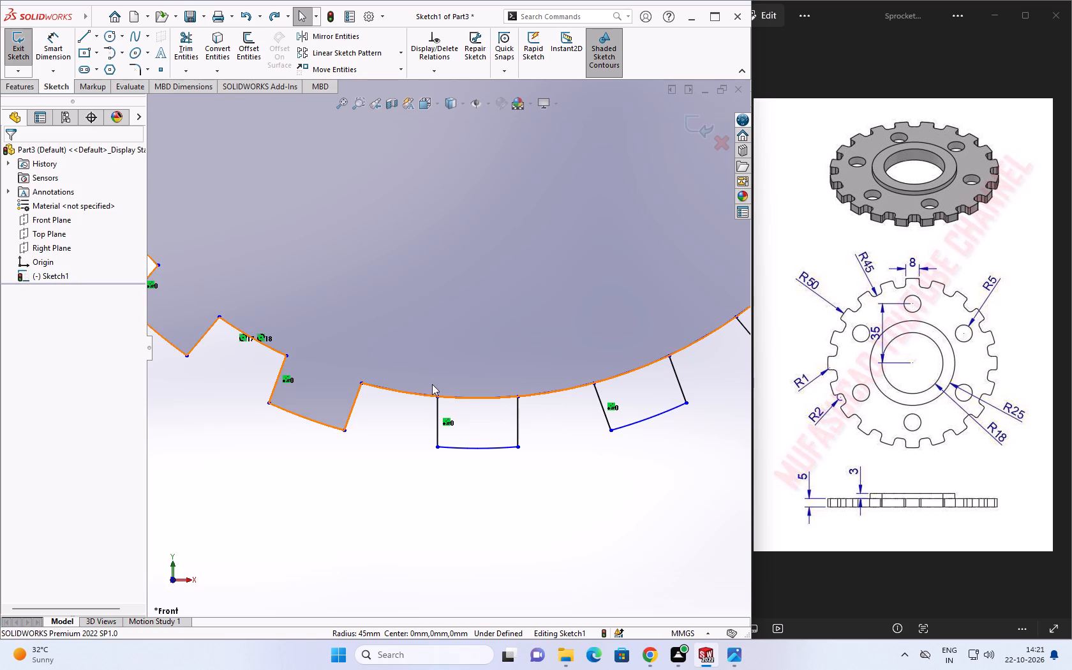
Trim away the base circle segments inside the lowest tooth and the four lower teeth on the positive-X side using Trim to closest.
{"action": "key", "text": "Escape"}
{"action": "key", "text": "Escape"}
{"action": "left_click", "coordinate": [175, 47]}
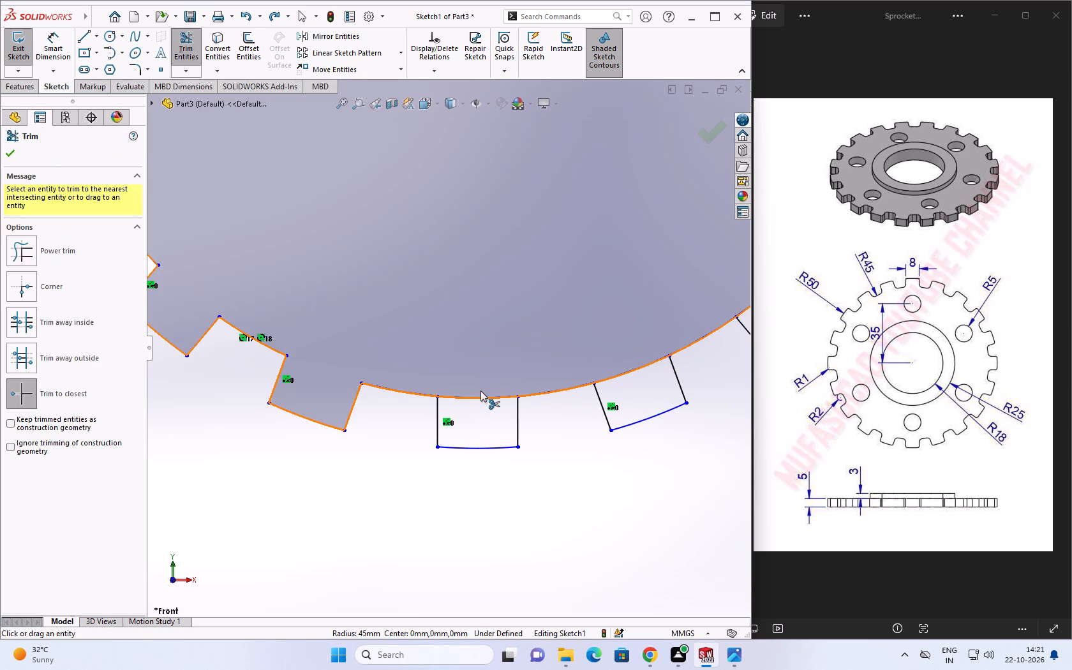
{"action": "left_click", "coordinate": [480, 398]}
{"action": "left_click", "coordinate": [622, 376]}
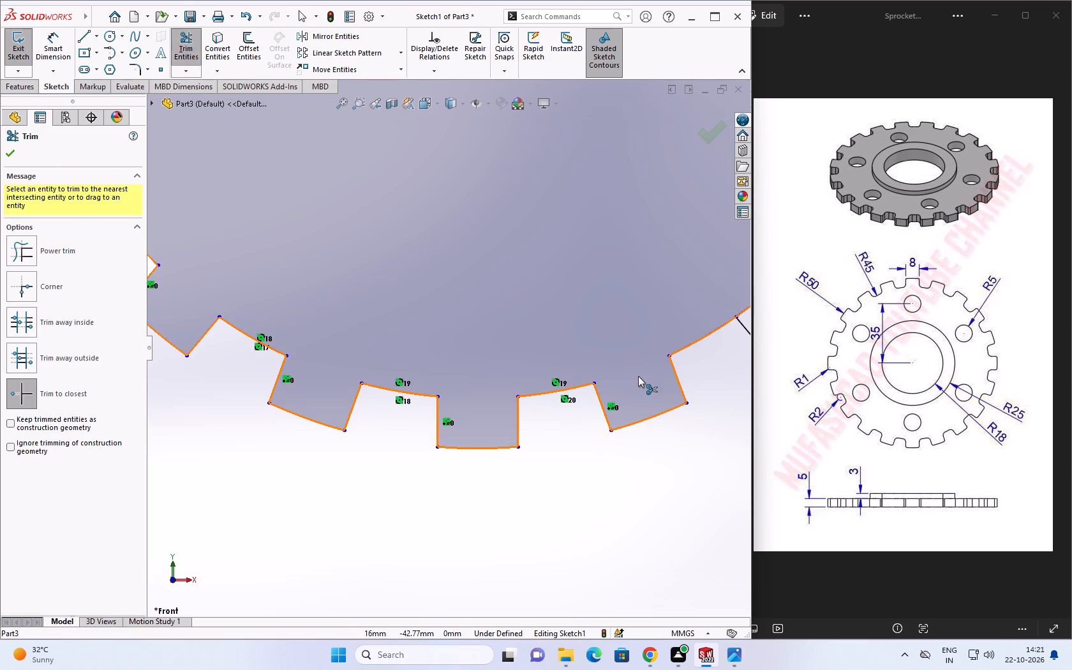
{"action": "scroll", "coordinate": [622, 386], "scroll_direction": "up", "scroll_amount": 6}
{"action": "scroll", "coordinate": [609, 390], "scroll_direction": "down", "scroll_amount": 1}
{"action": "left_click", "coordinate": [510, 320]}
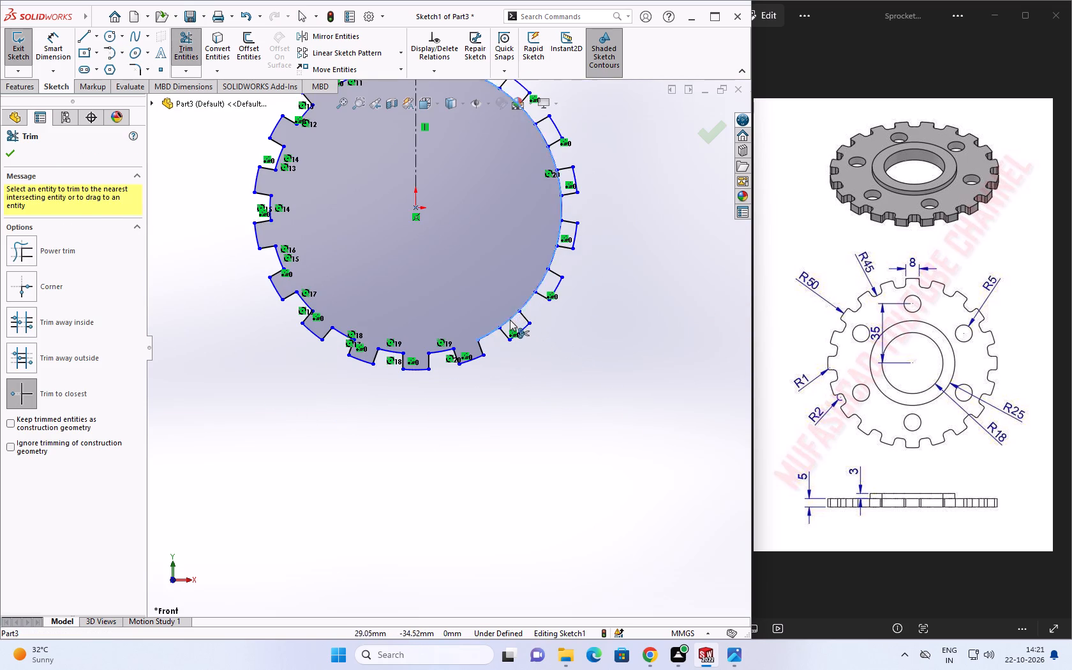
{"action": "left_click", "coordinate": [543, 281]}
{"action": "left_click", "coordinate": [559, 233]}
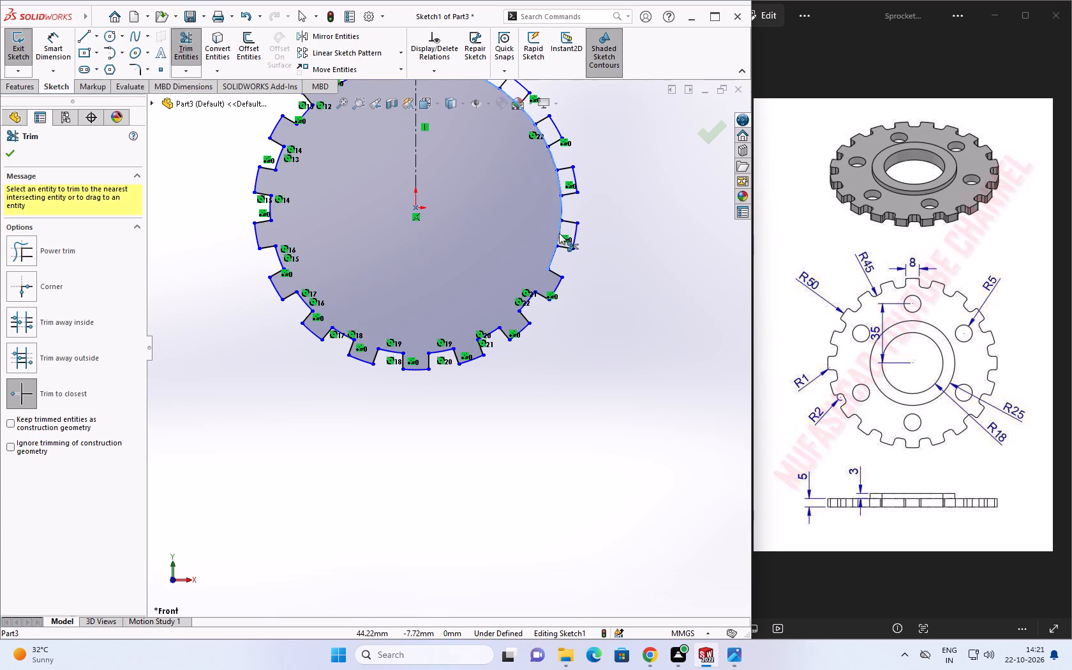
Trim away the base circle segments inside the remaining four upper teeth on the positive-X side and finish trimming.
{"action": "scroll", "coordinate": [562, 173], "scroll_direction": "up", "scroll_amount": 5}
{"action": "scroll", "coordinate": [512, 232], "scroll_direction": "down", "scroll_amount": 5}
{"action": "scroll", "coordinate": [403, 336], "scroll_direction": "down", "scroll_amount": 3}
{"action": "left_click", "coordinate": [316, 260]}
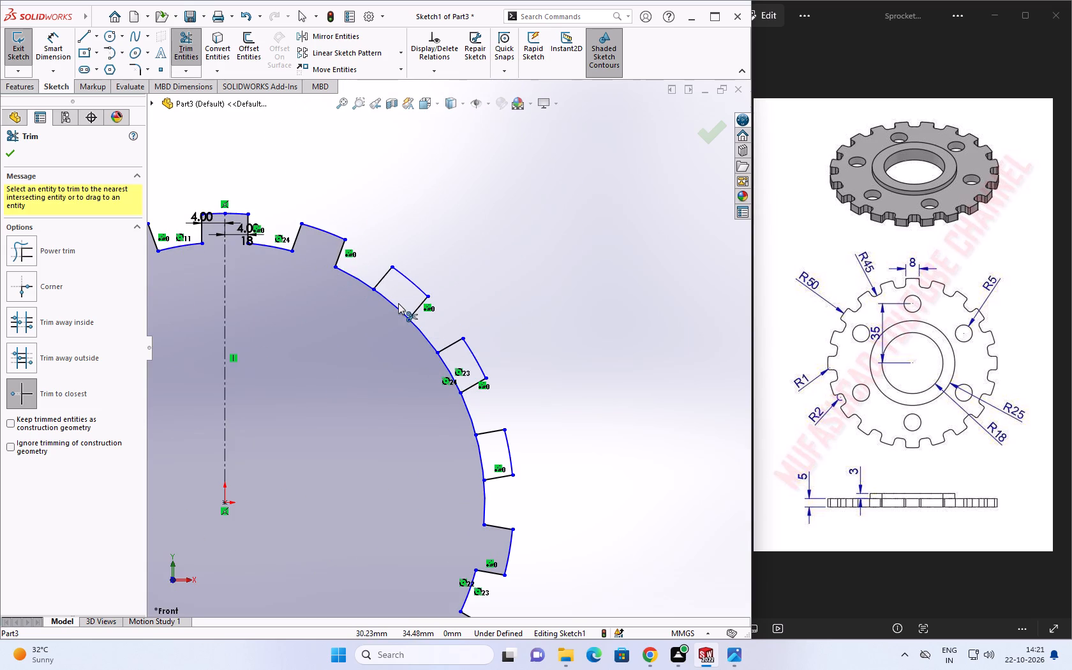
{"action": "left_click", "coordinate": [396, 304]}
{"action": "left_click", "coordinate": [445, 369]}
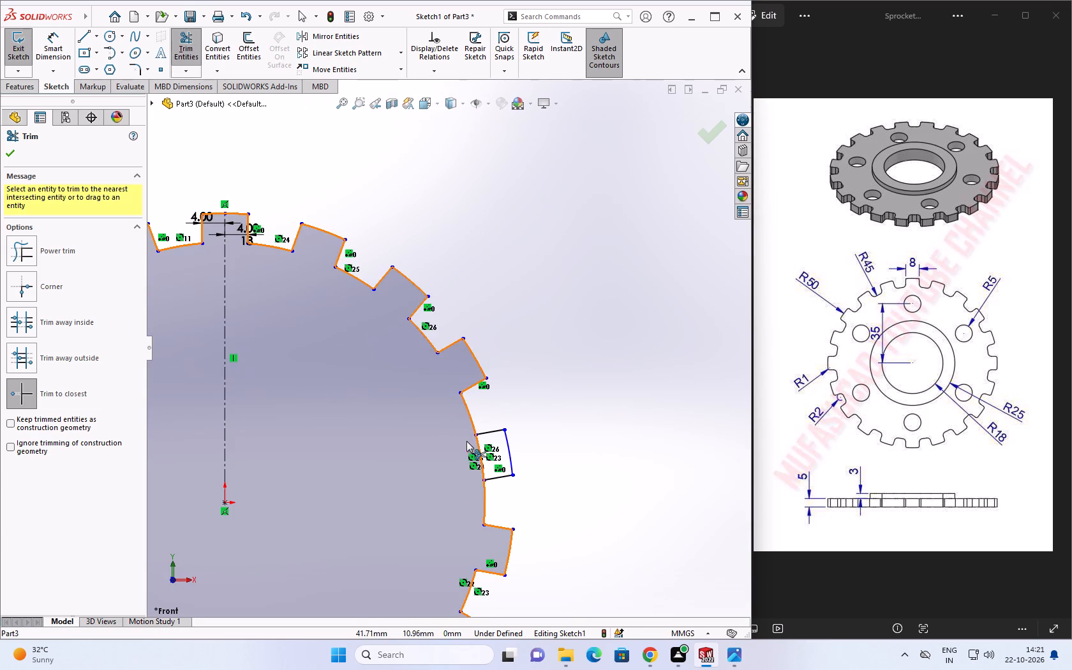
{"action": "left_click", "coordinate": [479, 455]}
{"action": "scroll", "coordinate": [432, 505], "scroll_direction": "down", "scroll_amount": 6}
{"action": "scroll", "coordinate": [429, 454], "scroll_direction": "up", "scroll_amount": 7}
{"action": "scroll", "coordinate": [328, 461], "scroll_direction": "up", "scroll_amount": 3}
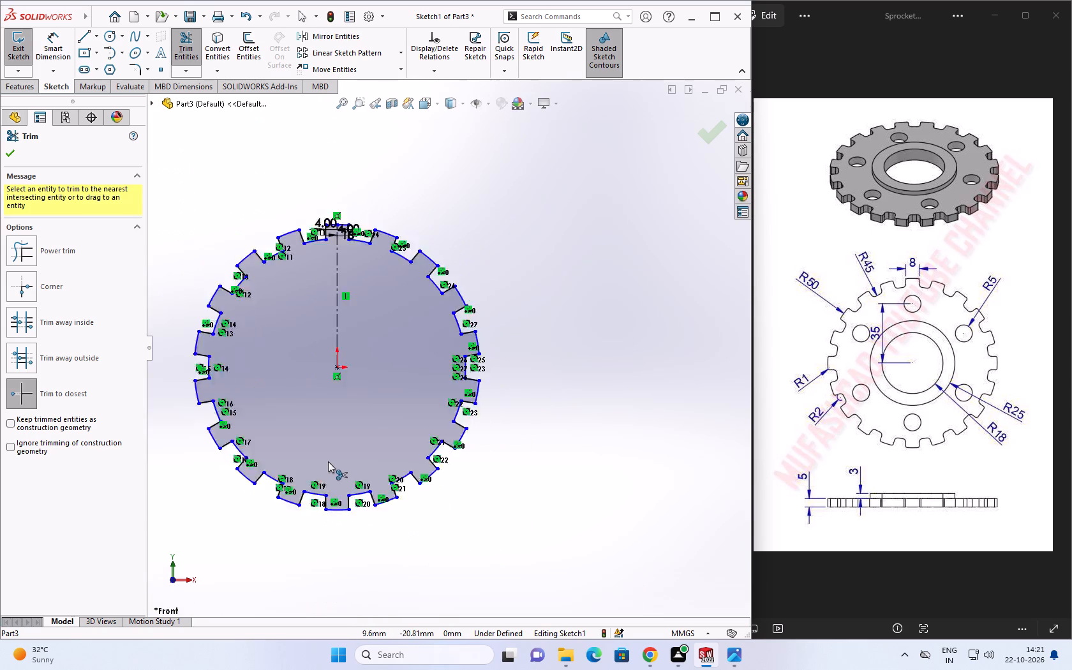
{"action": "scroll", "coordinate": [328, 461], "scroll_direction": "up", "scroll_amount": 3}
{"action": "scroll", "coordinate": [322, 451], "scroll_direction": "down", "scroll_amount": 4}
{"action": "key", "text": "Escape"}
{"action": "key", "text": "Escape"}
{"action": "key", "text": "Escape"}
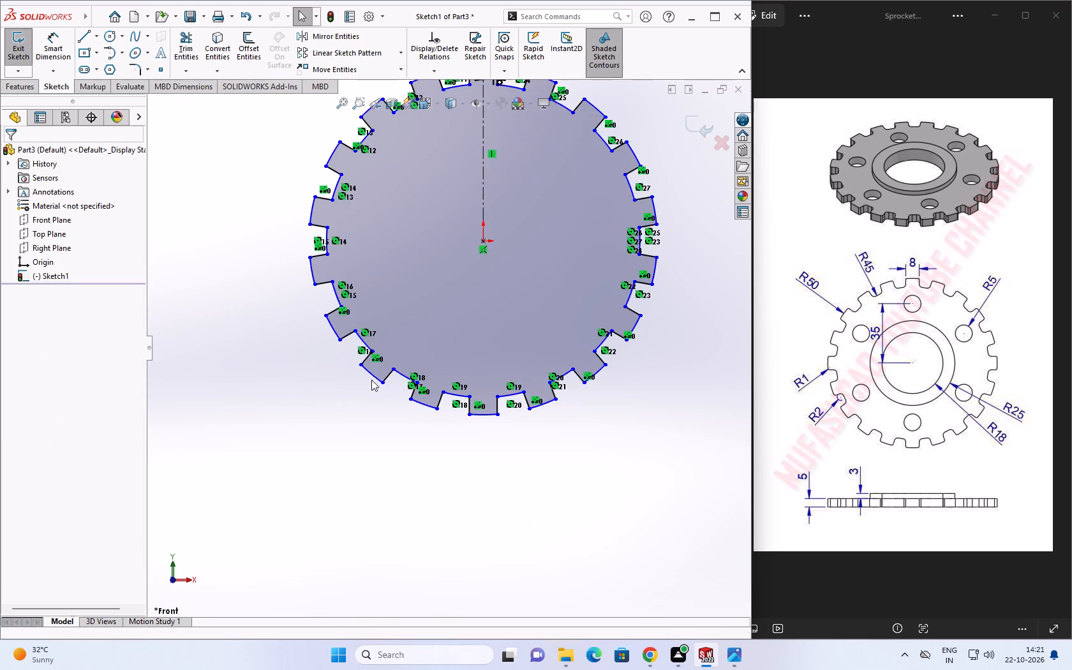
{"action": "key", "text": "Escape"}
{"action": "key", "text": "Escape"}
{"action": "key", "text": "Escape"}
{"action": "key", "text": "Escape"}
{"action": "key", "text": "Escape"}
{"action": "key", "text": "Escape"}
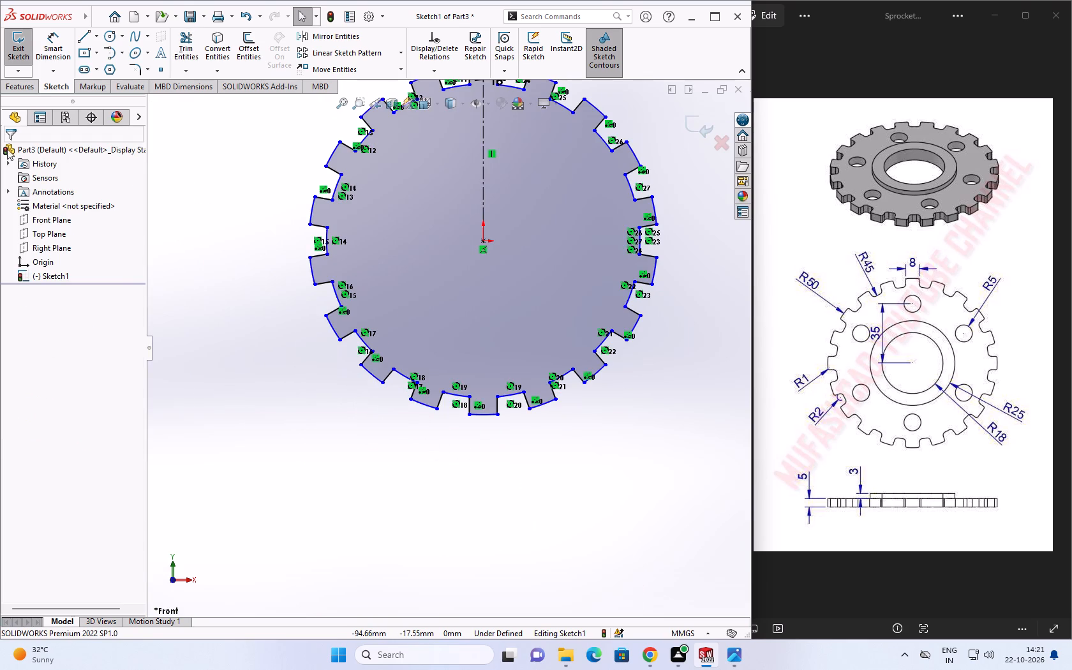
{"action": "key", "text": "Escape"}
Extrude the toothed sprocket profile as a blind boss with a depth of 5 mm.
{"action": "left_click", "coordinate": [30, 84]}
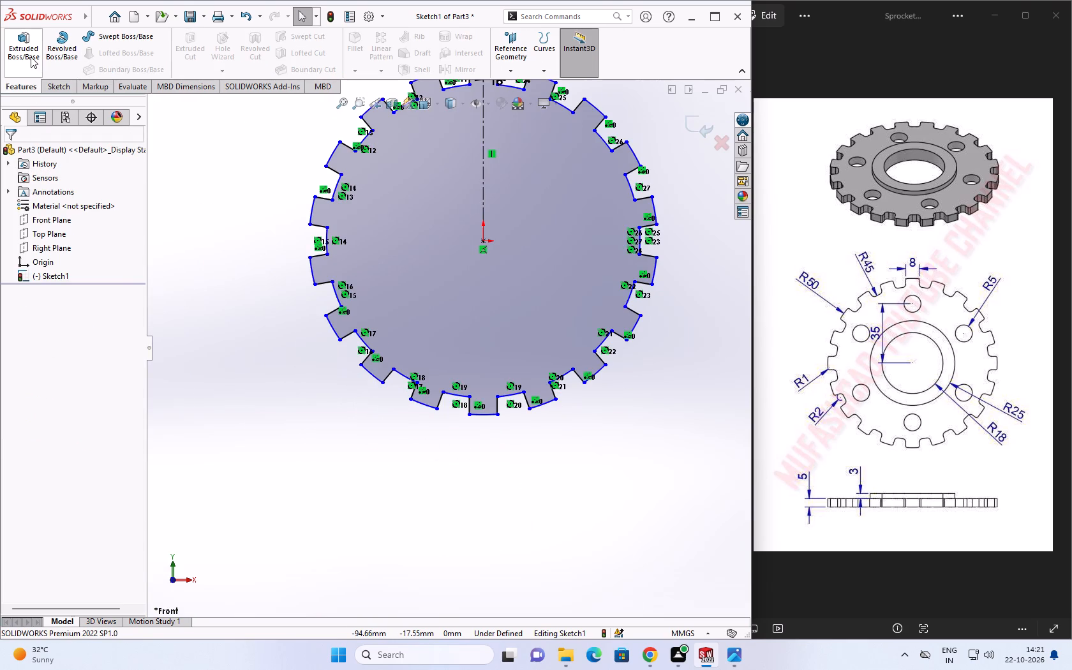
{"action": "left_click", "coordinate": [31, 57]}
{"action": "middle_click_drag", "start_coordinate": [463, 532], "coordinate": [465, 513]}
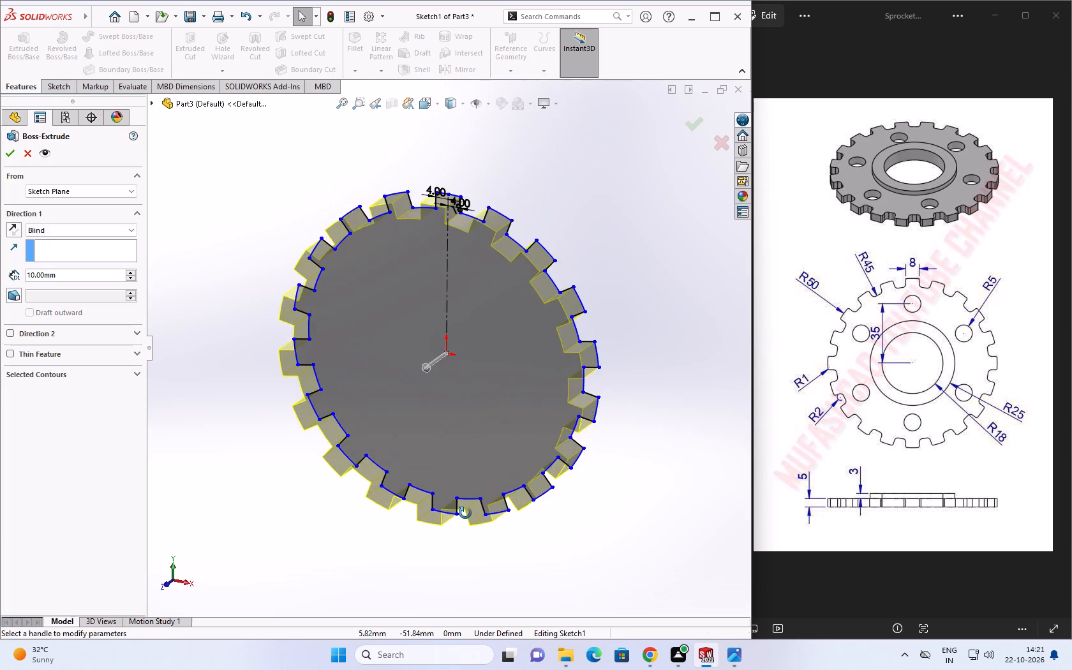
{"action": "middle_click_drag", "start_coordinate": [465, 513], "coordinate": [597, 435]}
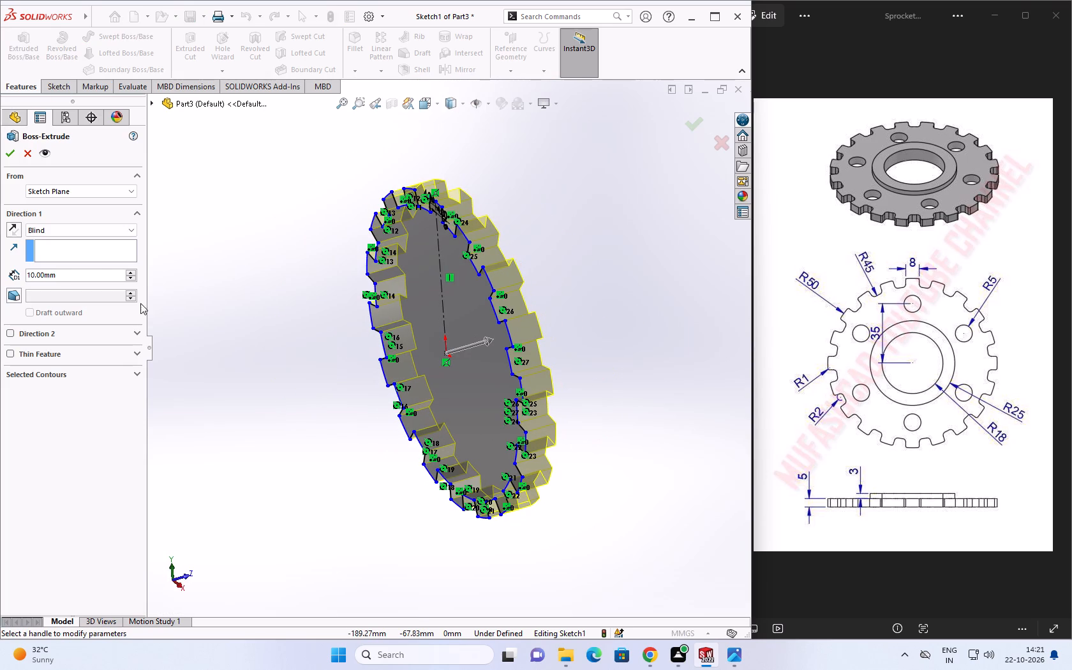
{"action": "double_click", "coordinate": [98, 271]}
{"action": "key", "text": "5"}
{"action": "key", "text": "Return"}
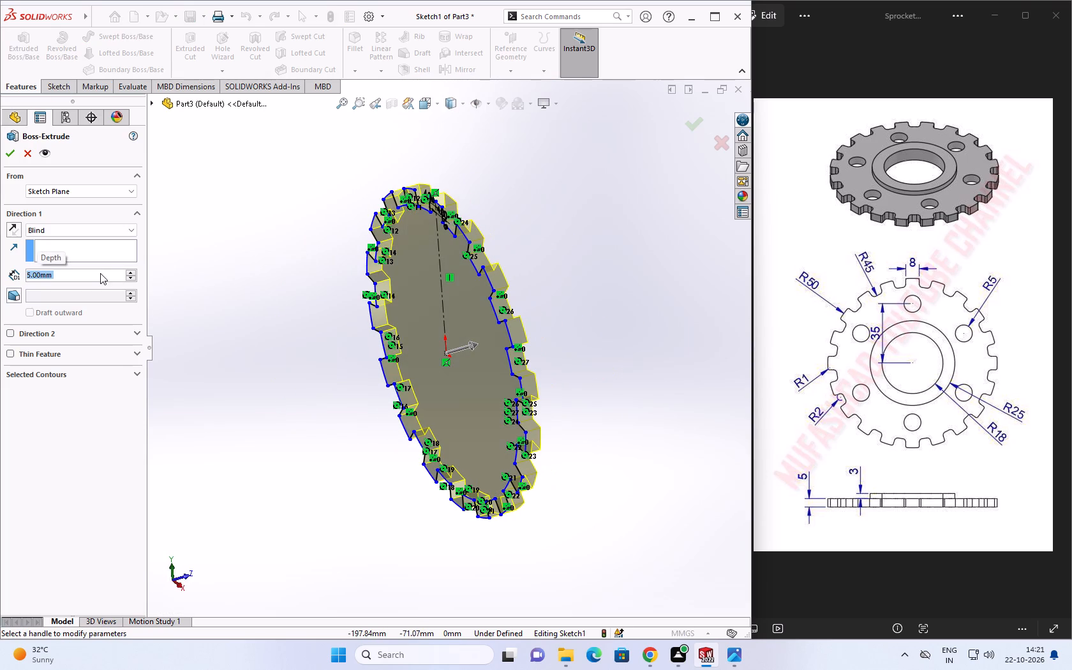
{"action": "left_click", "coordinate": [7, 147]}
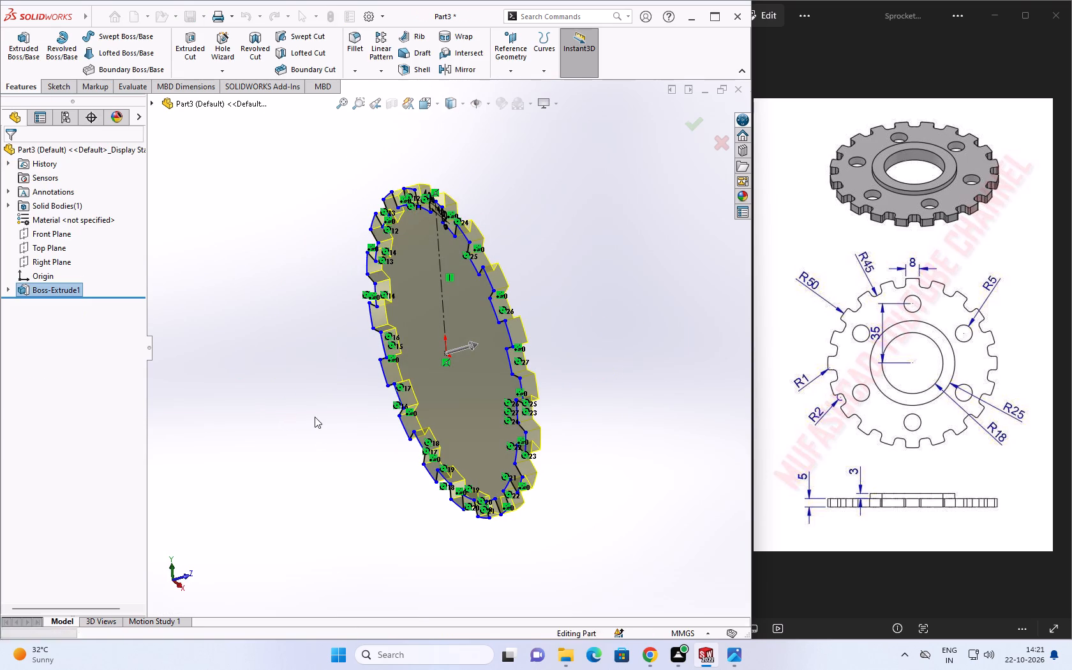
{"action": "key", "text": "Escape"}
In a new sketch on the Front Plane, draw a 35 mm vertical construction line upward from the origin.
{"action": "middle_click_drag", "start_coordinate": [427, 509], "coordinate": [518, 463]}
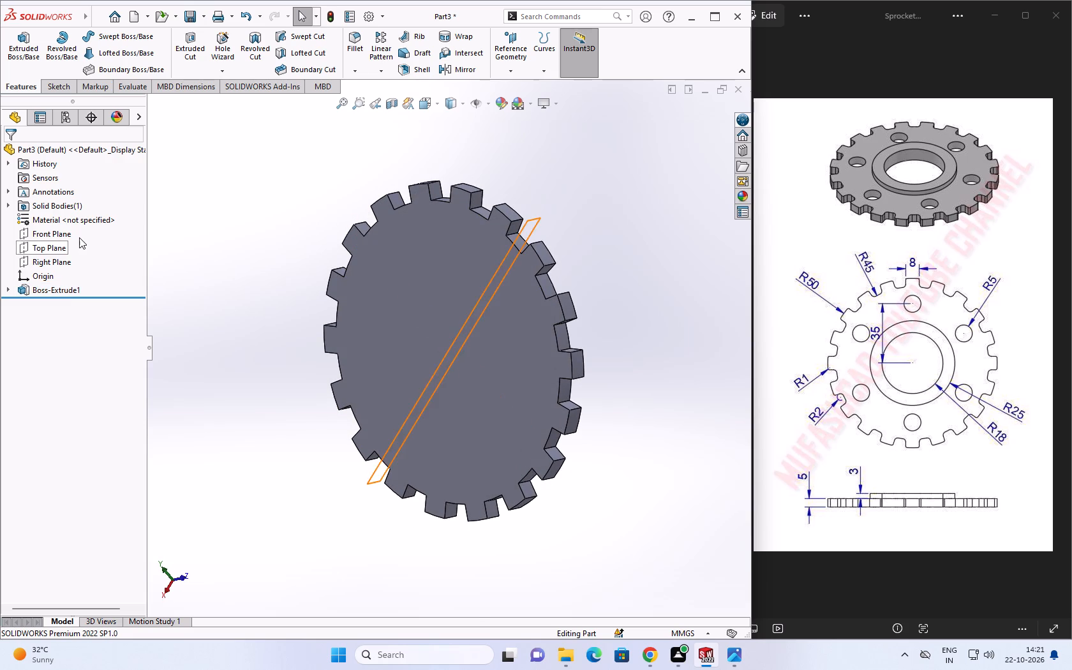
{"action": "left_click", "coordinate": [63, 237]}
{"action": "left_click", "coordinate": [131, 220]}
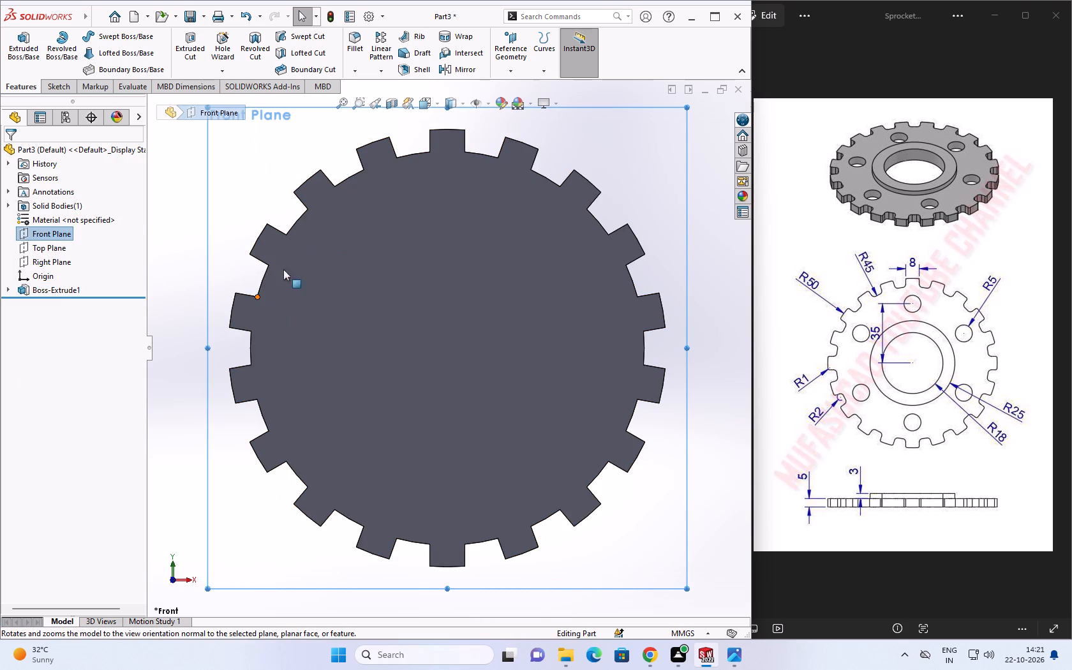
{"action": "left_click", "coordinate": [69, 85]}
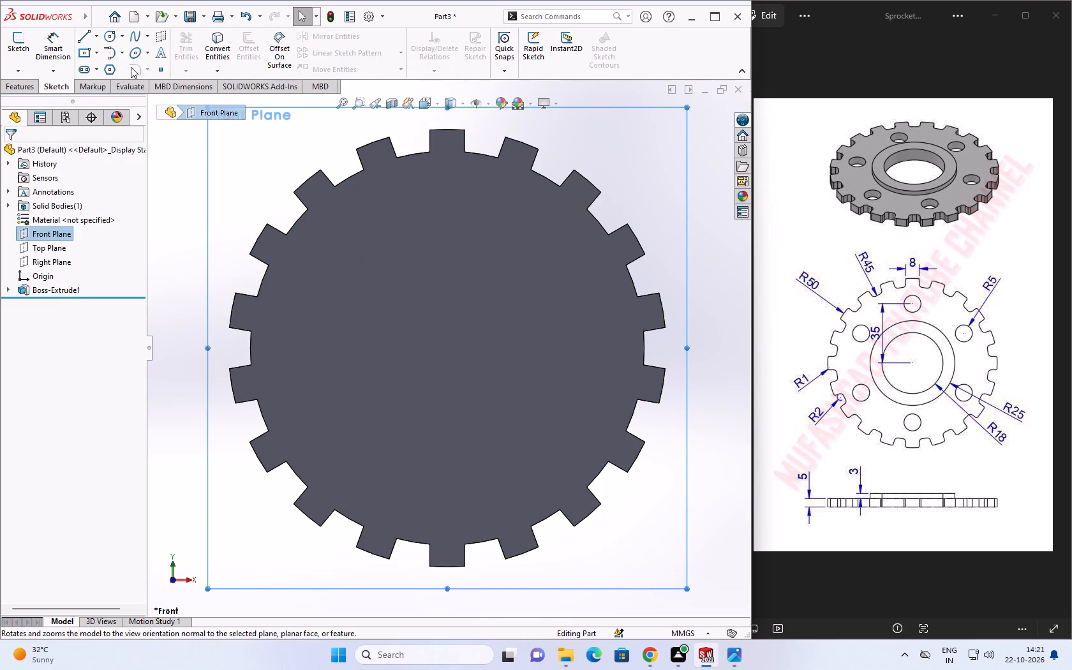
{"action": "left_click", "coordinate": [114, 38]}
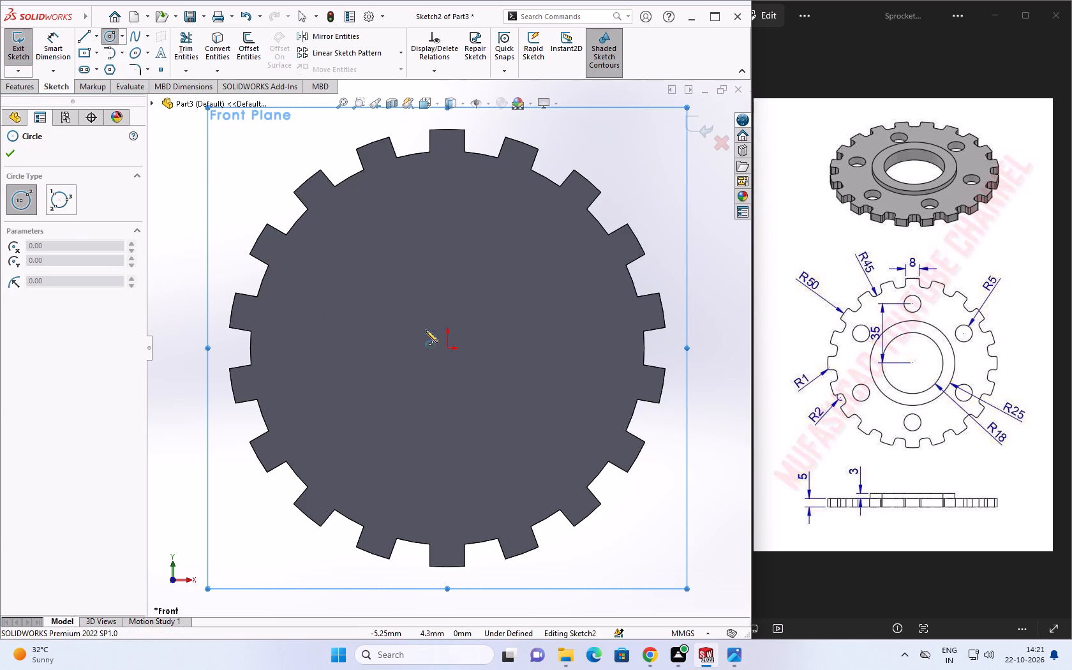
{"action": "left_click", "coordinate": [89, 37]}
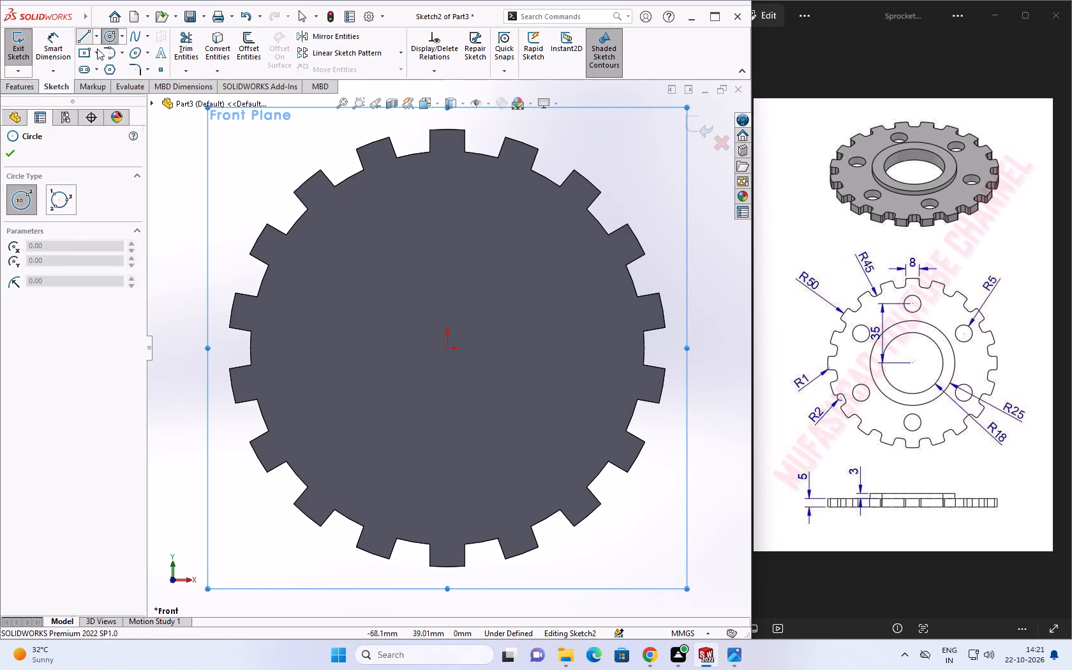
{"action": "left_click", "coordinate": [449, 350]}
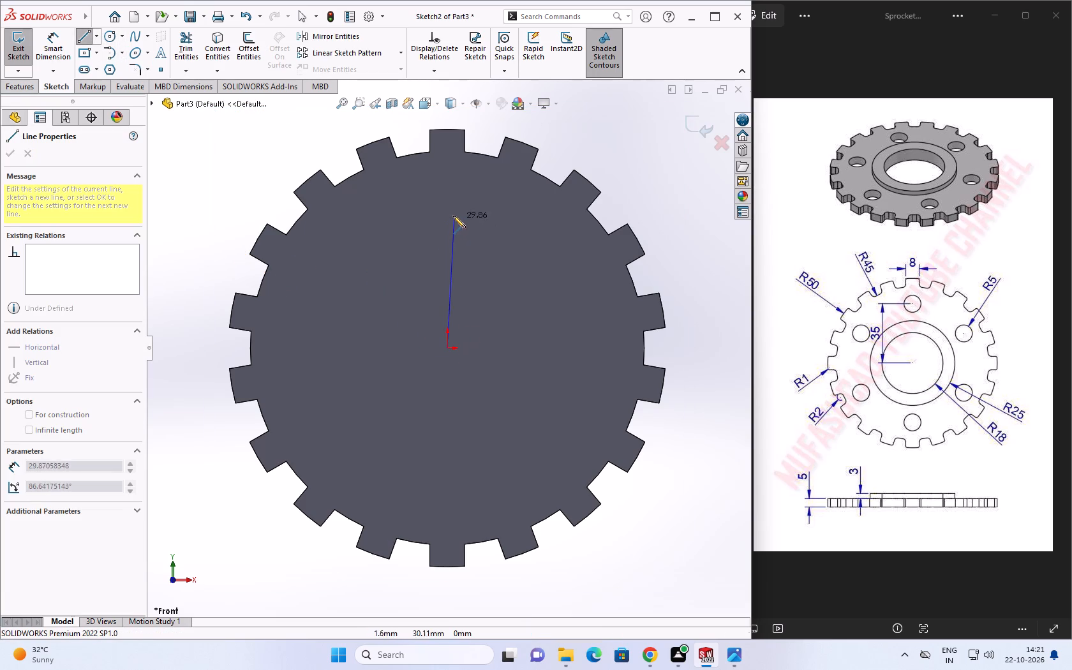
{"action": "left_click", "coordinate": [448, 209]}
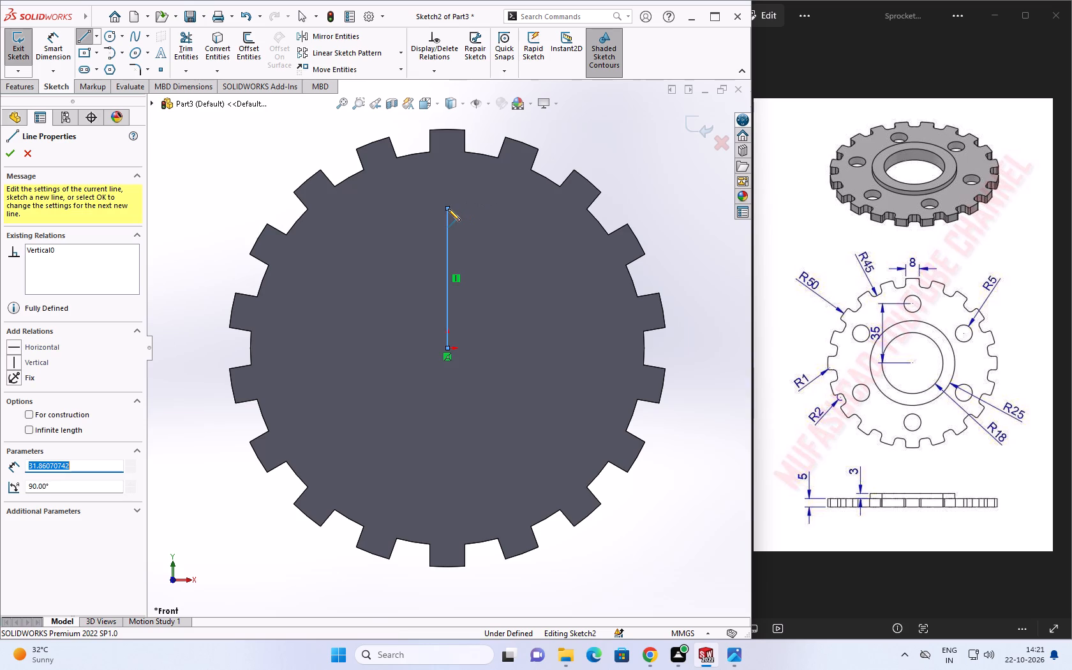
{"action": "type", "text": "35"}
{"action": "key", "text": "Return"}
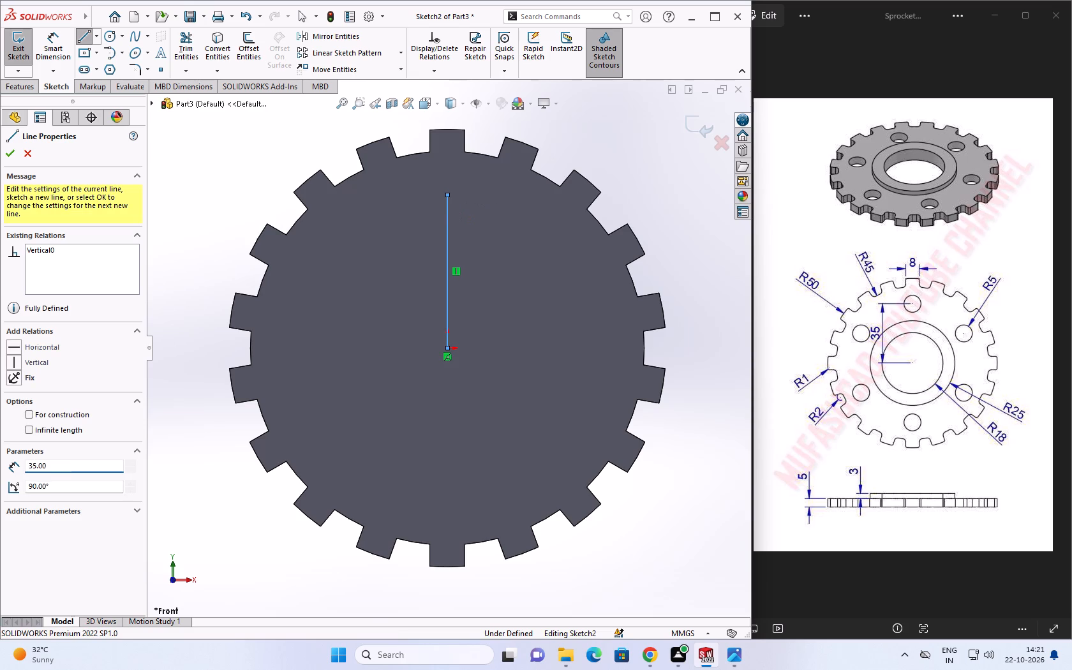
{"action": "key", "text": "Escape"}
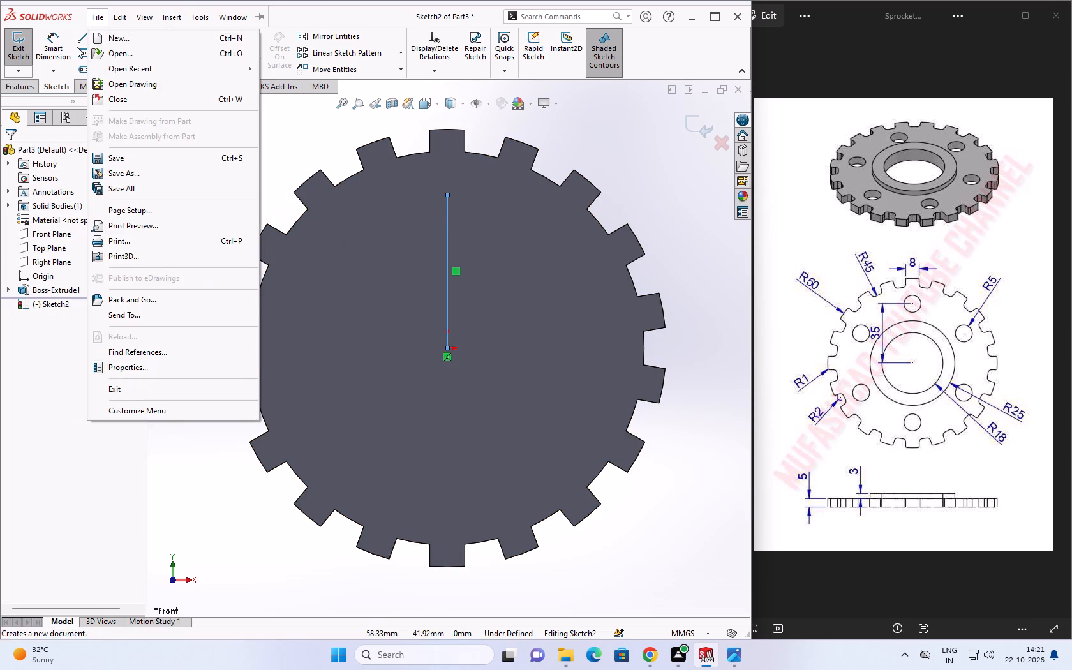
{"action": "key", "text": "Escape"}
{"action": "left_click", "coordinate": [447, 212]}
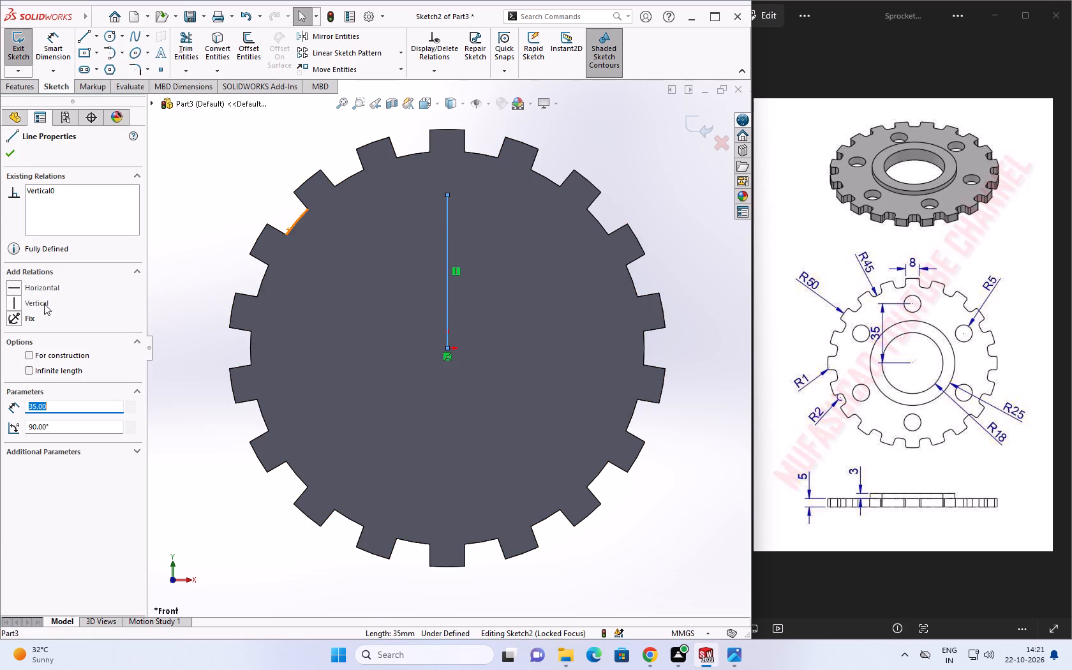
{"action": "left_click", "coordinate": [27, 353]}
{"action": "left_click", "coordinate": [10, 153]}
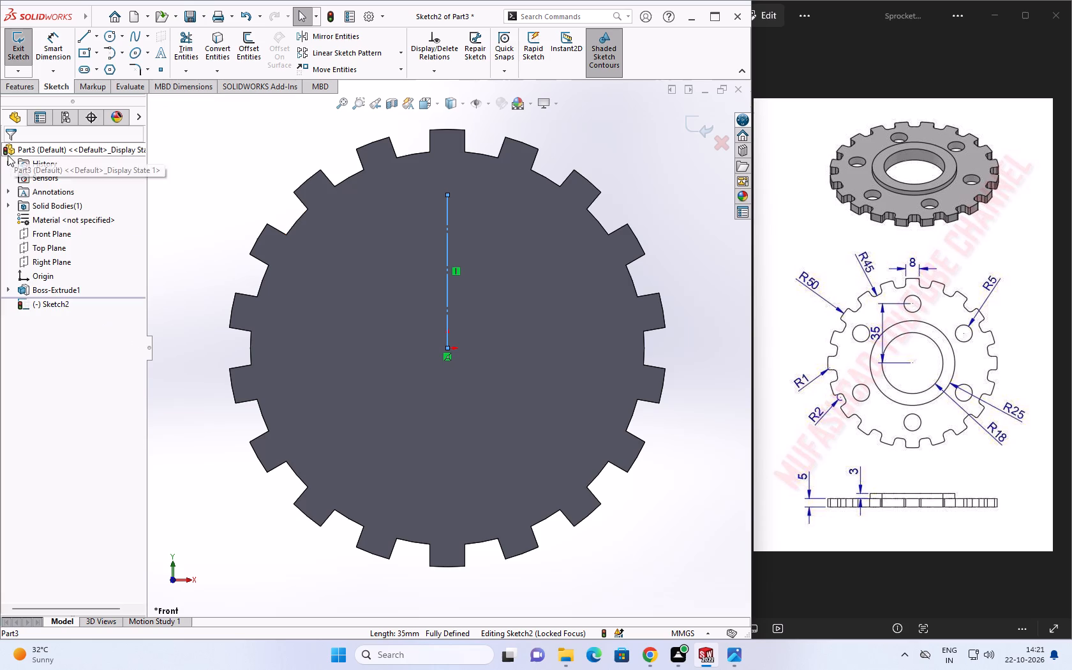
Sketch a circle of radius 5 mm centred on the upper end of the construction line.
{"action": "left_click", "coordinate": [110, 36]}
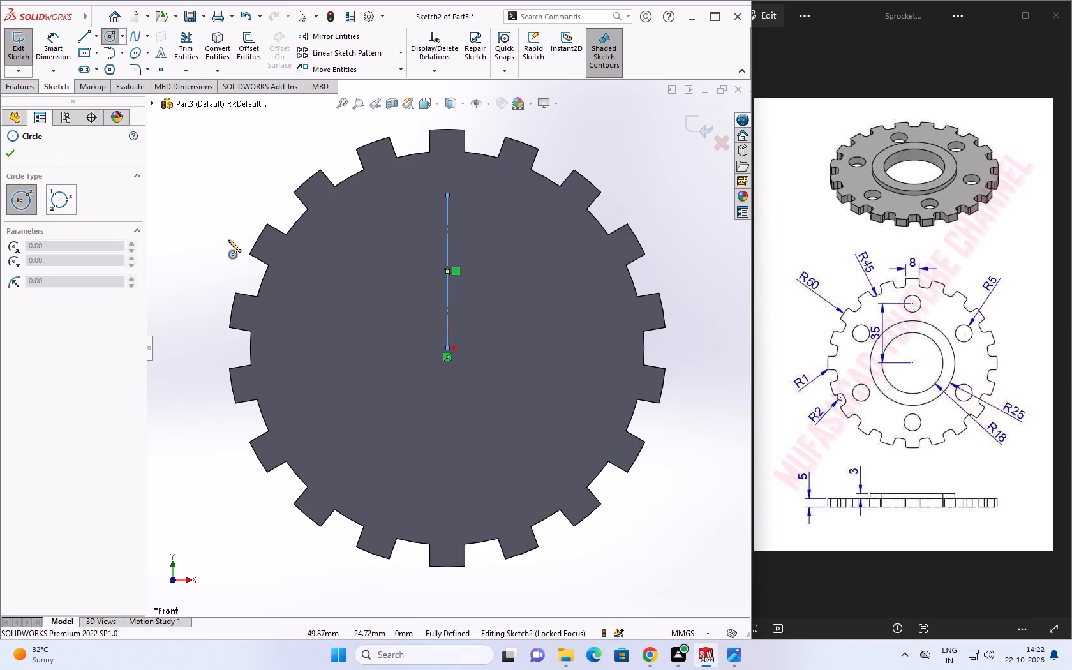
{"action": "left_click", "coordinate": [446, 197]}
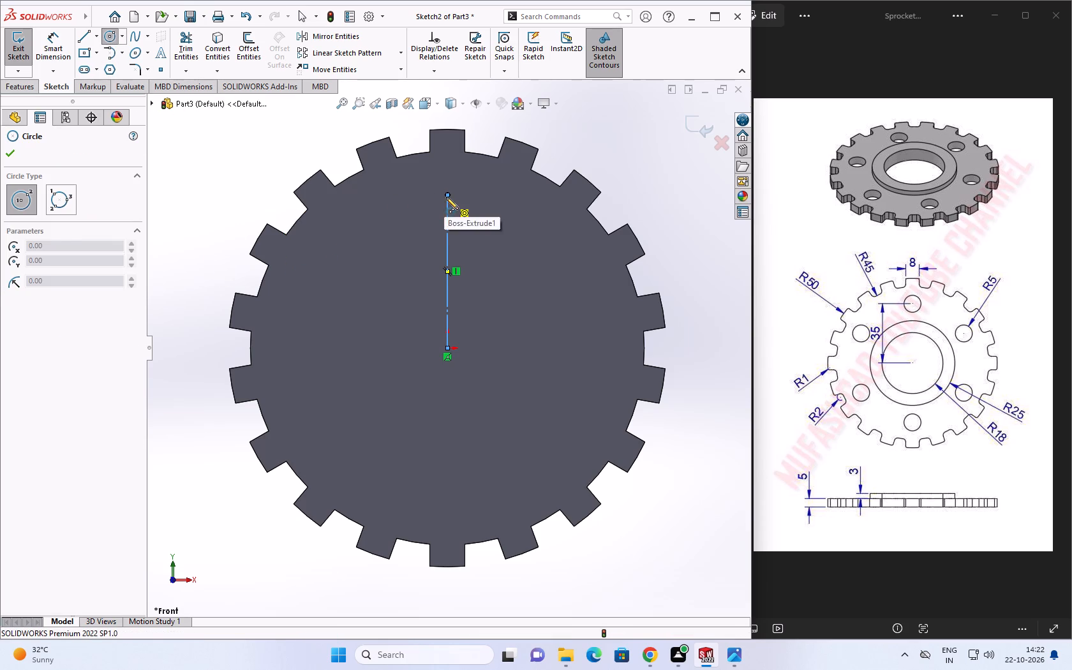
{"action": "left_click", "coordinate": [451, 216]}
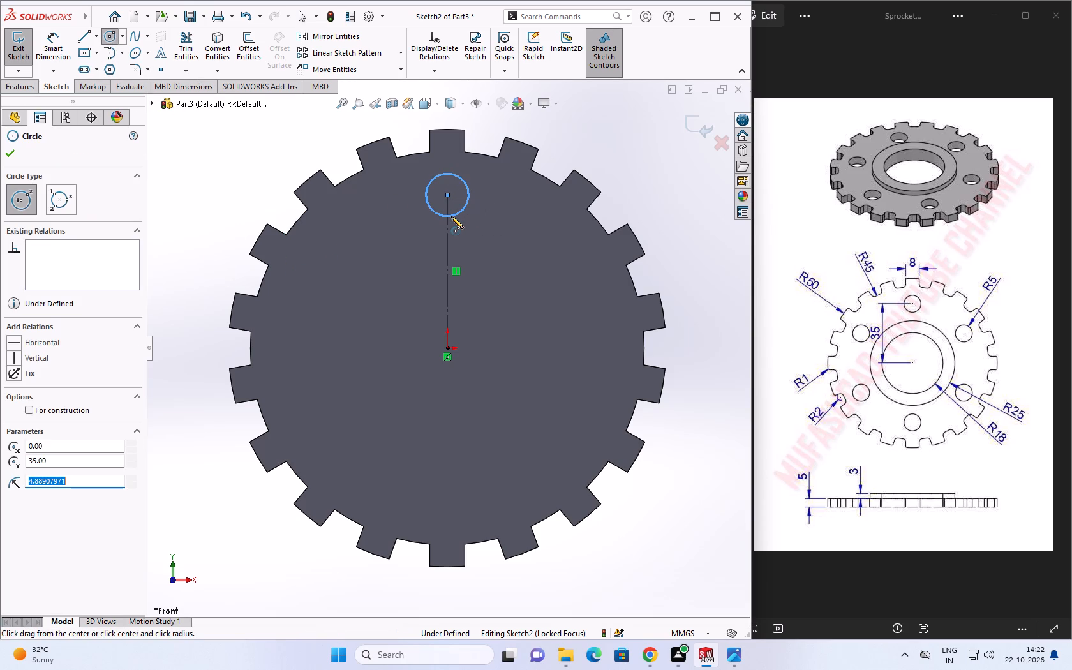
{"action": "type", "text": "10"}
{"action": "key", "text": "Return"}
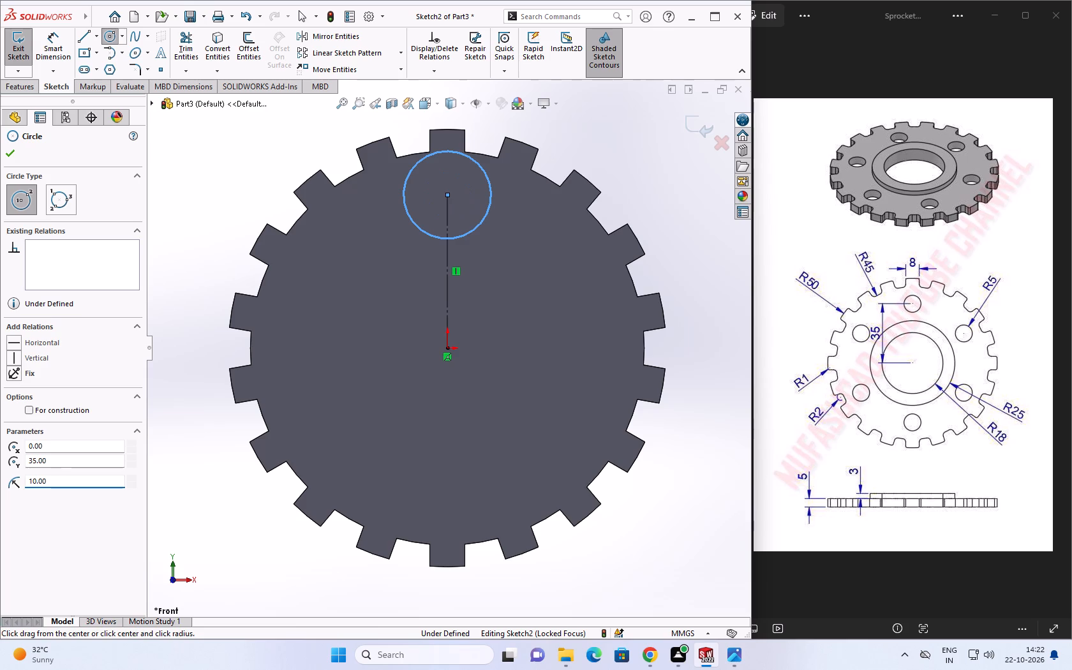
{"action": "double_click", "coordinate": [50, 484]}
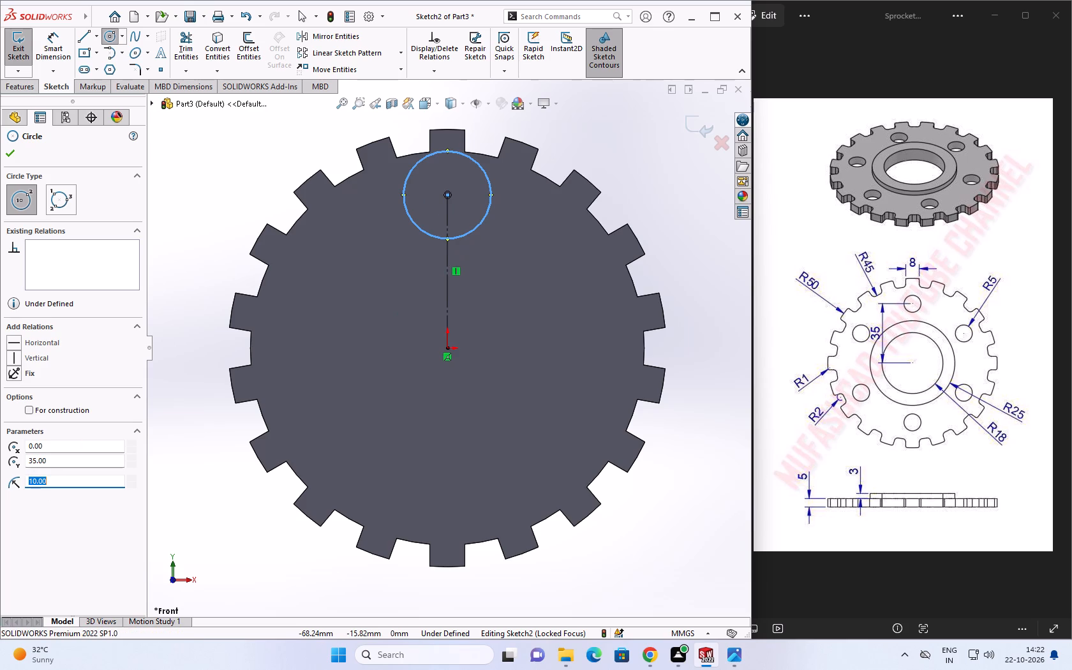
{"action": "key", "text": "5"}
{"action": "key", "text": "Return"}
{"action": "key", "text": "Escape"}
{"action": "key", "text": "Escape"}
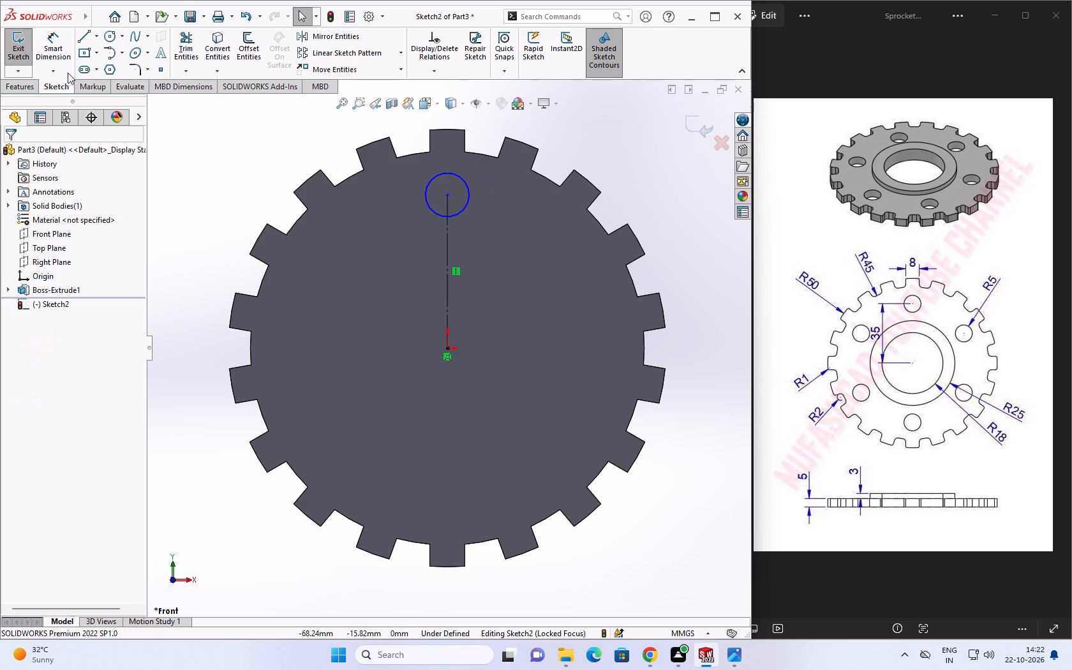
Create a circular sketch pattern of the hole circle about the origin with 6 equally spaced instances over 360 degrees.
{"action": "left_click", "coordinate": [399, 53]}
{"action": "left_click", "coordinate": [378, 84]}
{"action": "left_click", "coordinate": [434, 214]}
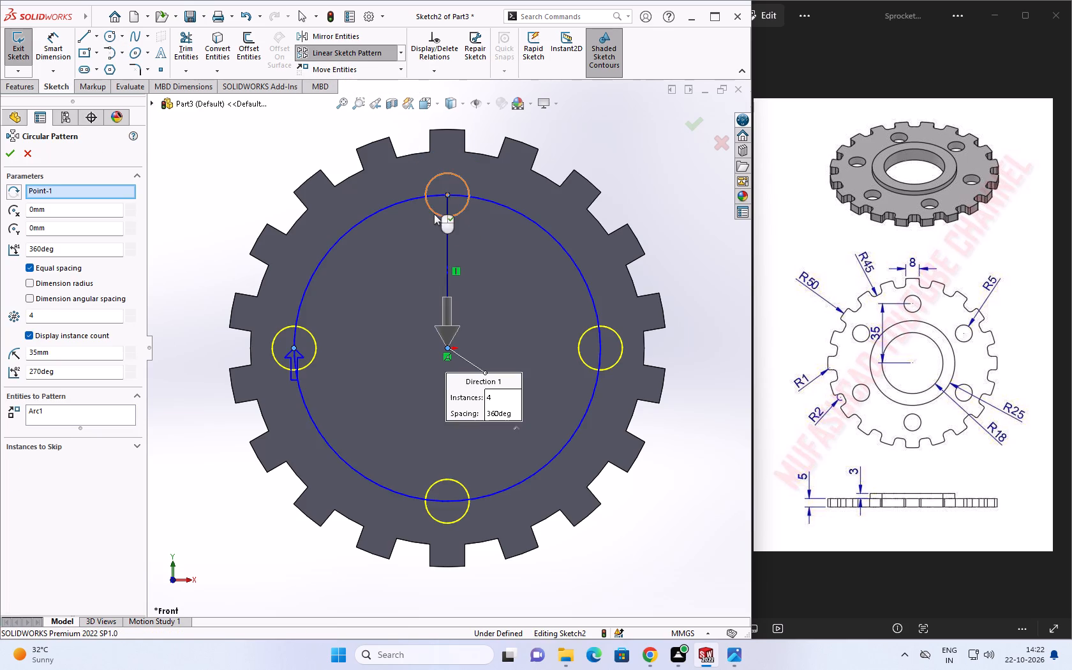
{"action": "double_click", "coordinate": [51, 322]}
{"action": "key", "text": "6"}
{"action": "key", "text": "Return"}
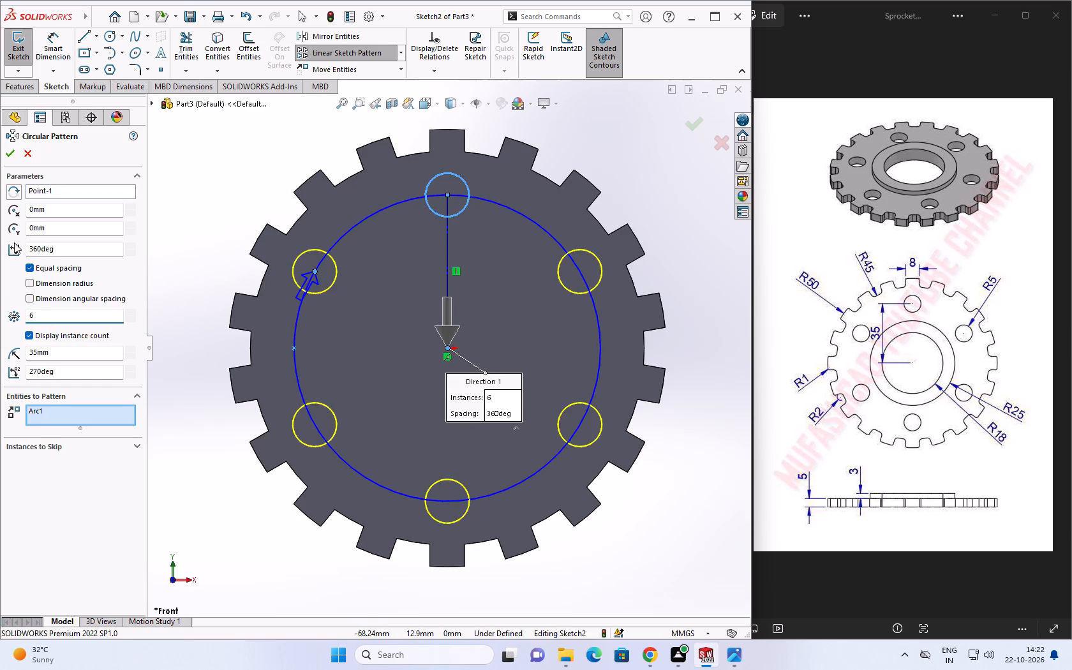
{"action": "left_click", "coordinate": [14, 156]}
Cut the six hole circles through the sprocket body using a Through All extruded cut with its direction reversed into the body.
{"action": "middle_click_drag", "start_coordinate": [334, 551], "coordinate": [355, 490]}
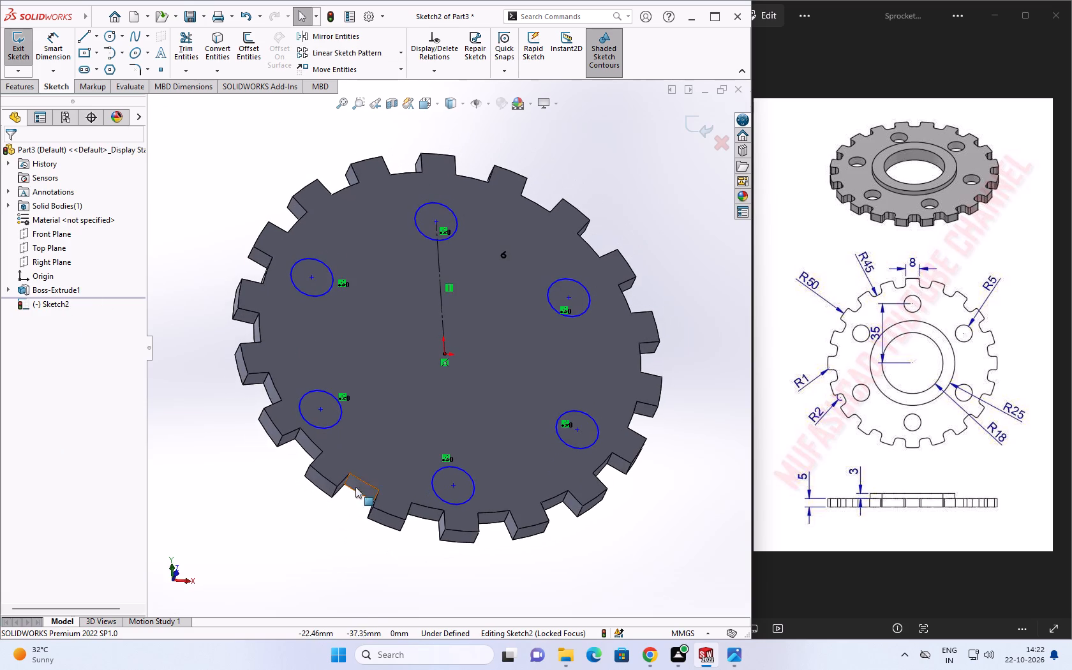
{"action": "middle_click_drag", "start_coordinate": [296, 542], "coordinate": [325, 524]}
{"action": "left_click", "coordinate": [17, 91]}
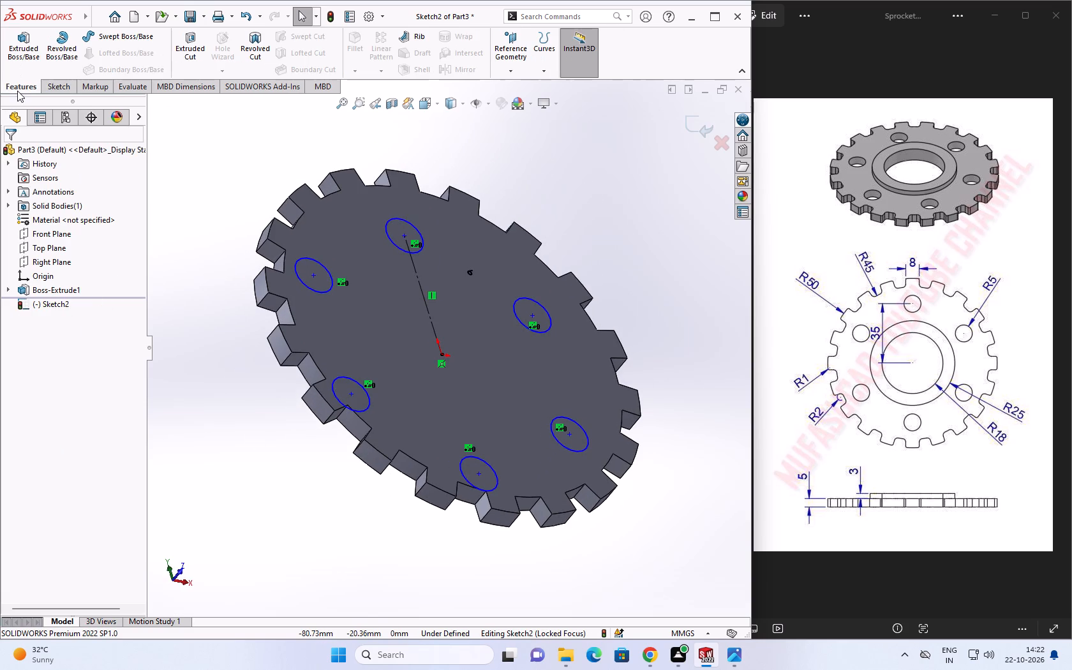
{"action": "left_click", "coordinate": [187, 52]}
{"action": "middle_click_drag", "start_coordinate": [276, 465], "coordinate": [303, 438]}
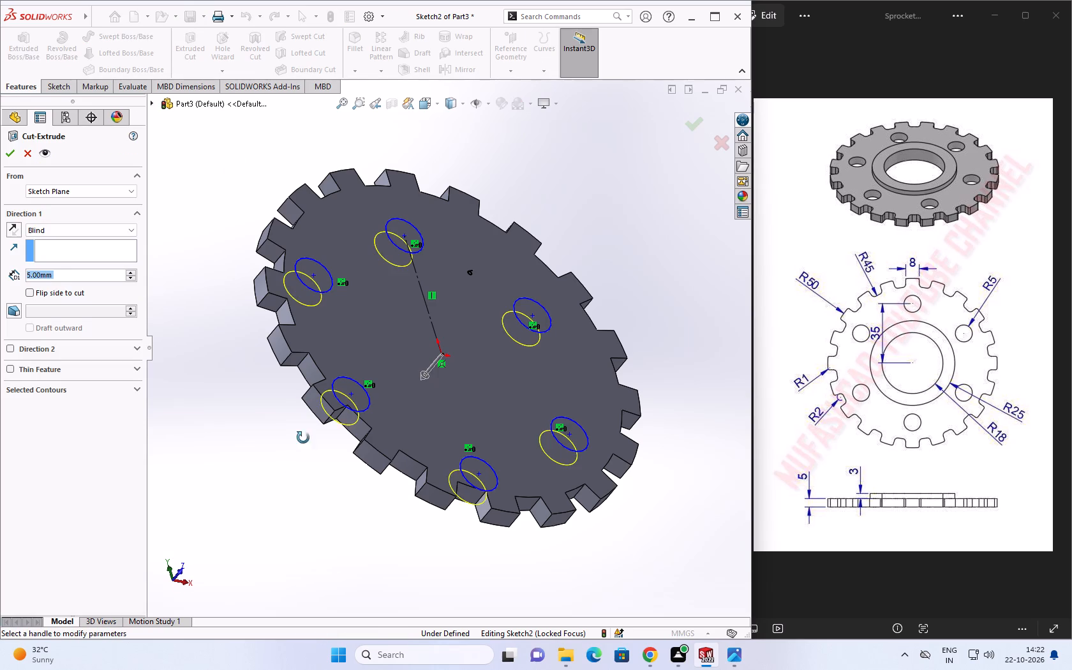
{"action": "middle_click_drag", "start_coordinate": [303, 438], "coordinate": [332, 399]}
{"action": "middle_click_drag", "start_coordinate": [318, 396], "coordinate": [291, 433]}
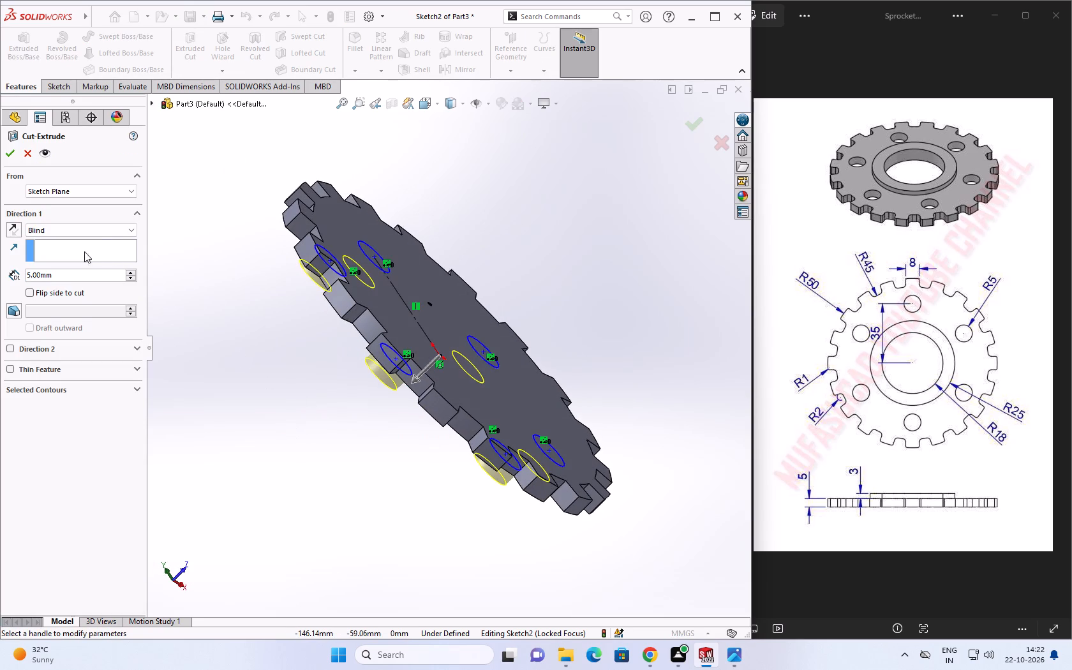
{"action": "left_click", "coordinate": [81, 224]}
{"action": "left_click", "coordinate": [71, 249]}
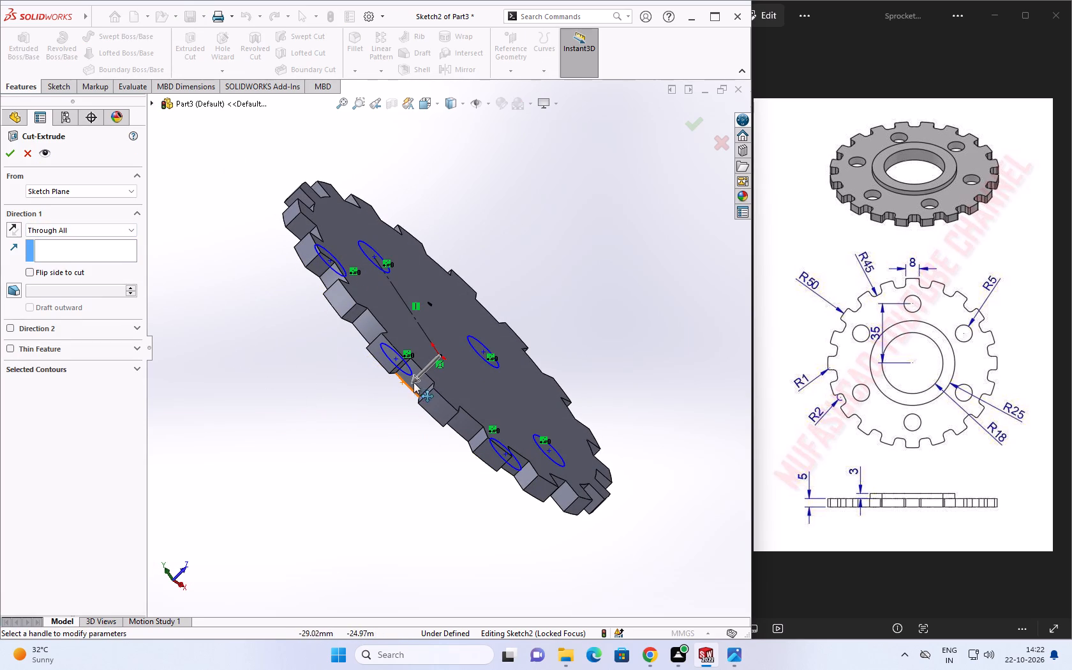
{"action": "left_click_drag", "start_coordinate": [416, 378], "coordinate": [530, 340]}
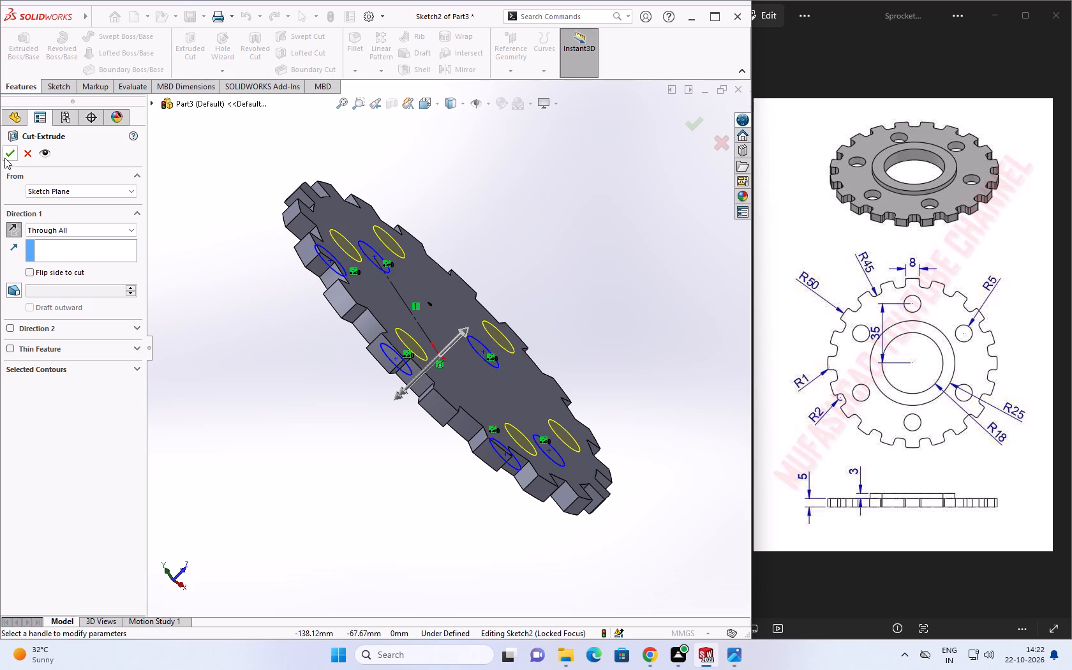
{"action": "left_click", "coordinate": [6, 154]}
On the flat face of the toothed body opposite the hole sketch's viewing side, sketch a circle of radius 25 mm centred on the origin.
{"action": "middle_click_drag", "start_coordinate": [264, 488], "coordinate": [281, 477]}
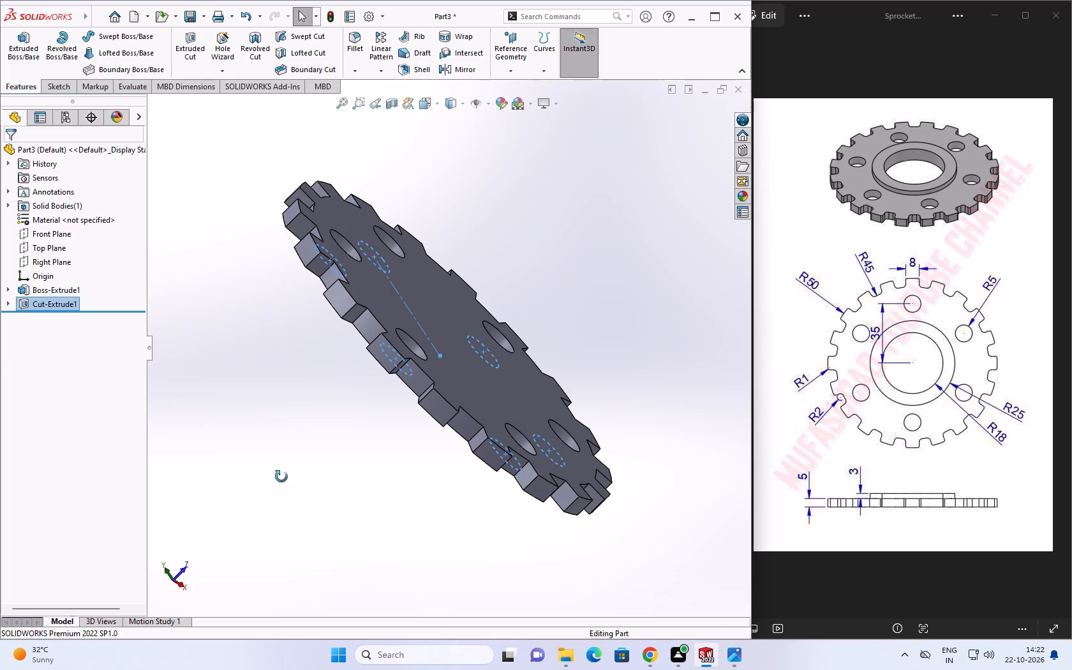
{"action": "middle_click_drag", "start_coordinate": [281, 477], "coordinate": [200, 472]}
{"action": "scroll", "coordinate": [216, 460], "scroll_direction": "down", "scroll_amount": 1}
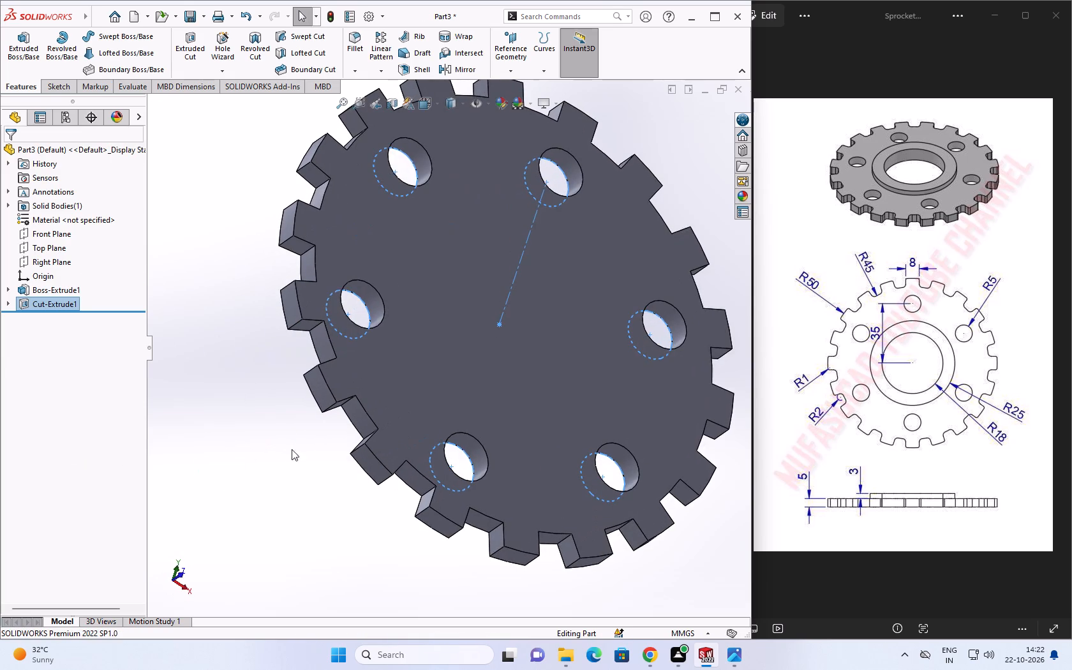
{"action": "middle_click_drag", "start_coordinate": [257, 479], "coordinate": [335, 450]}
{"action": "left_click", "coordinate": [289, 417]}
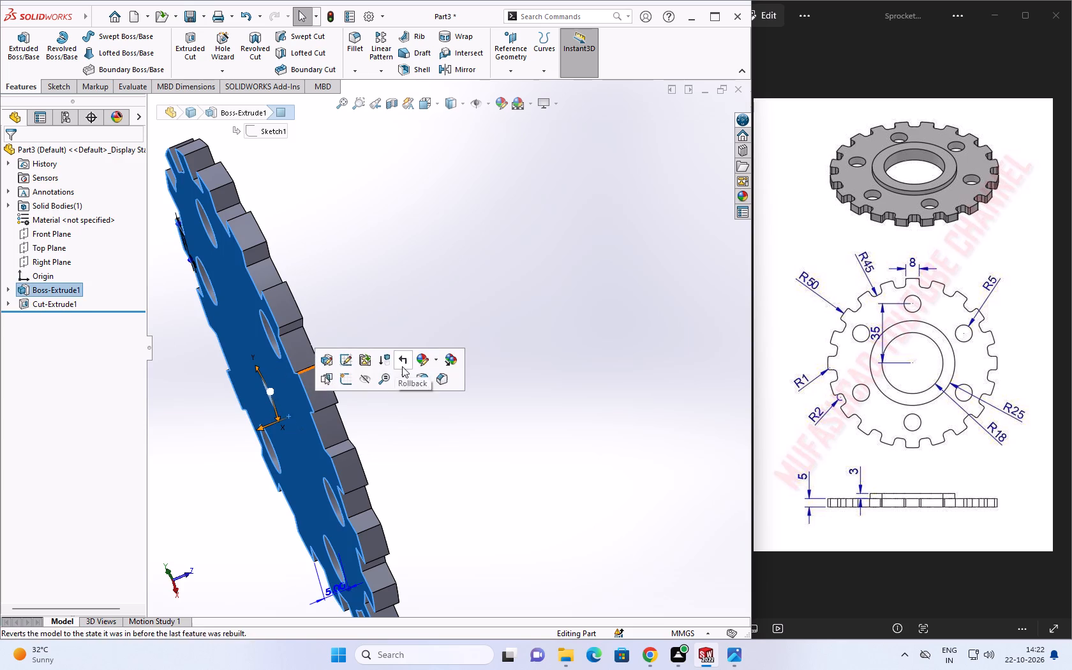
{"action": "left_click", "coordinate": [399, 379]}
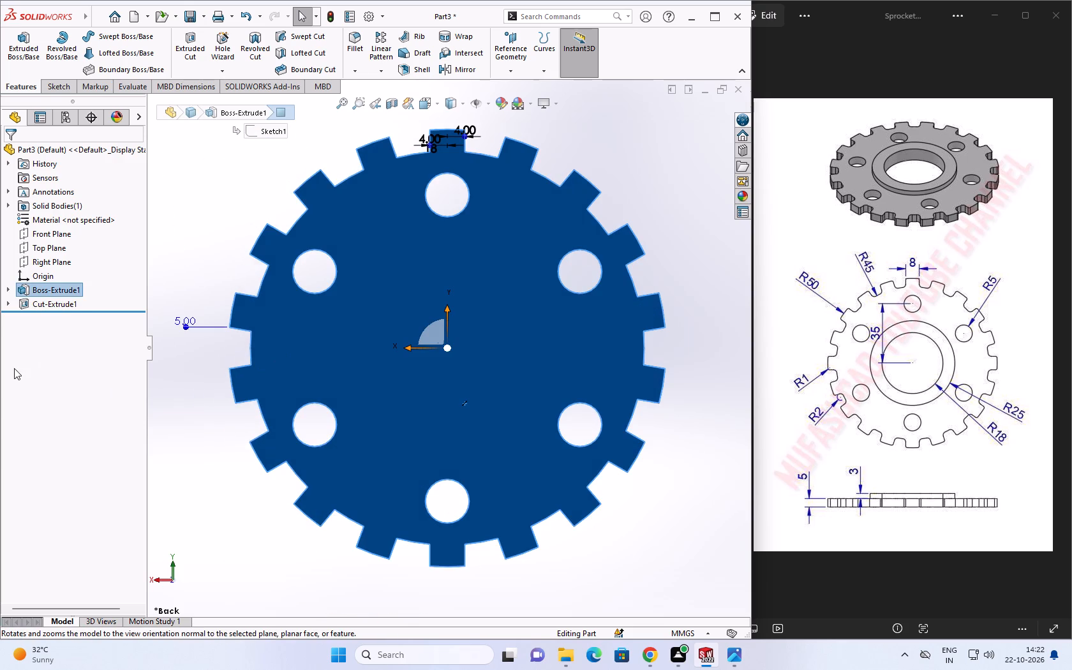
{"action": "key", "text": "Escape"}
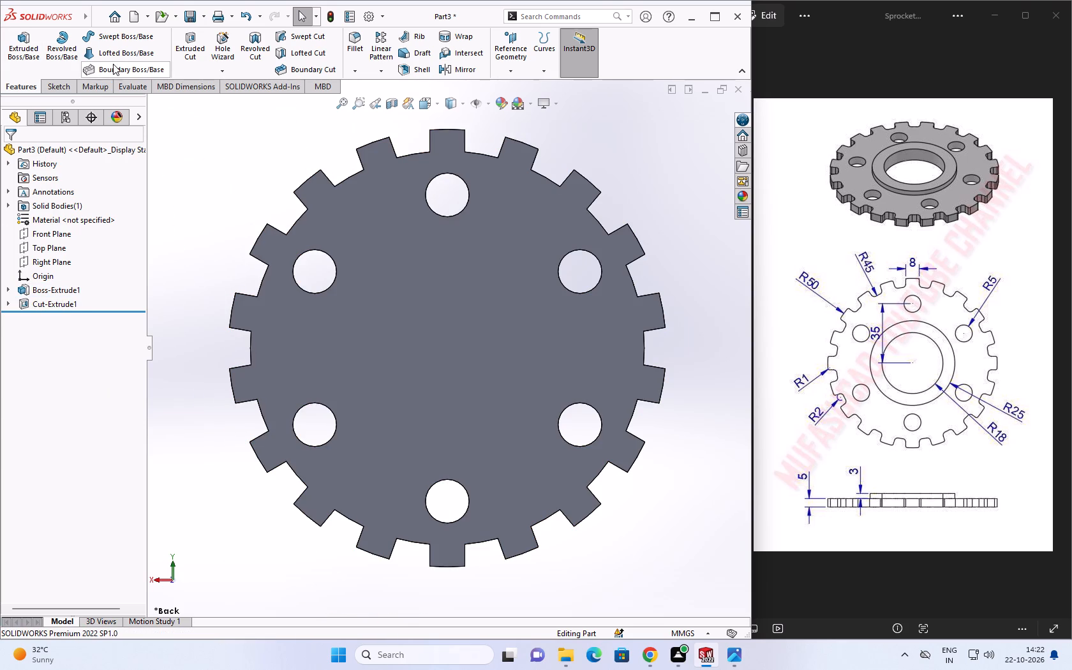
{"action": "left_click", "coordinate": [59, 86]}
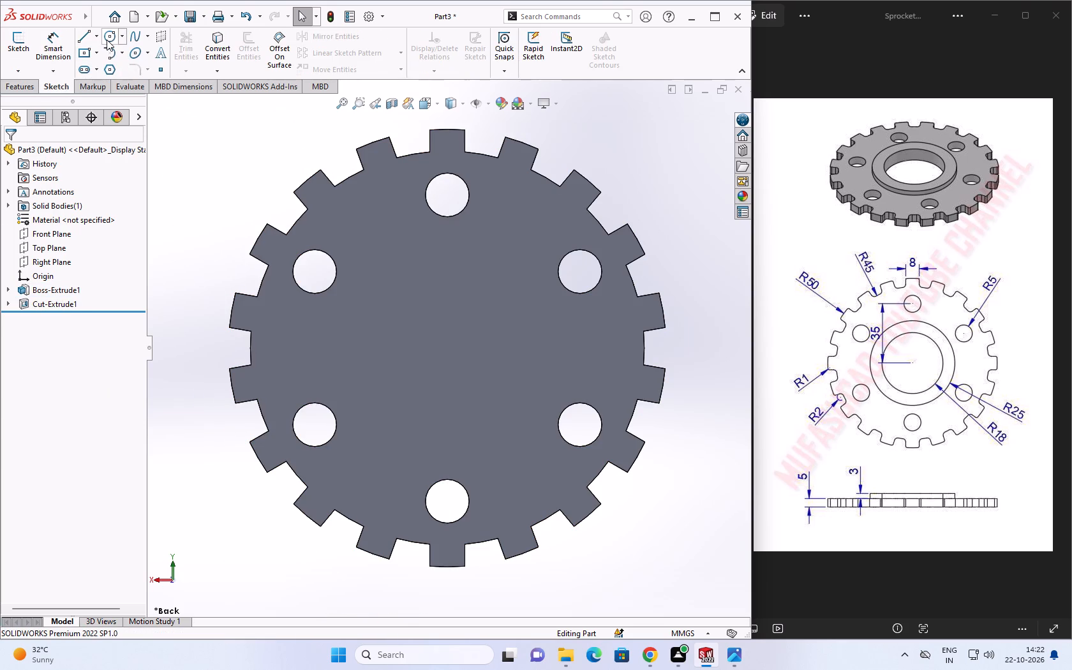
{"action": "left_click", "coordinate": [107, 40]}
{"action": "left_click", "coordinate": [493, 332]}
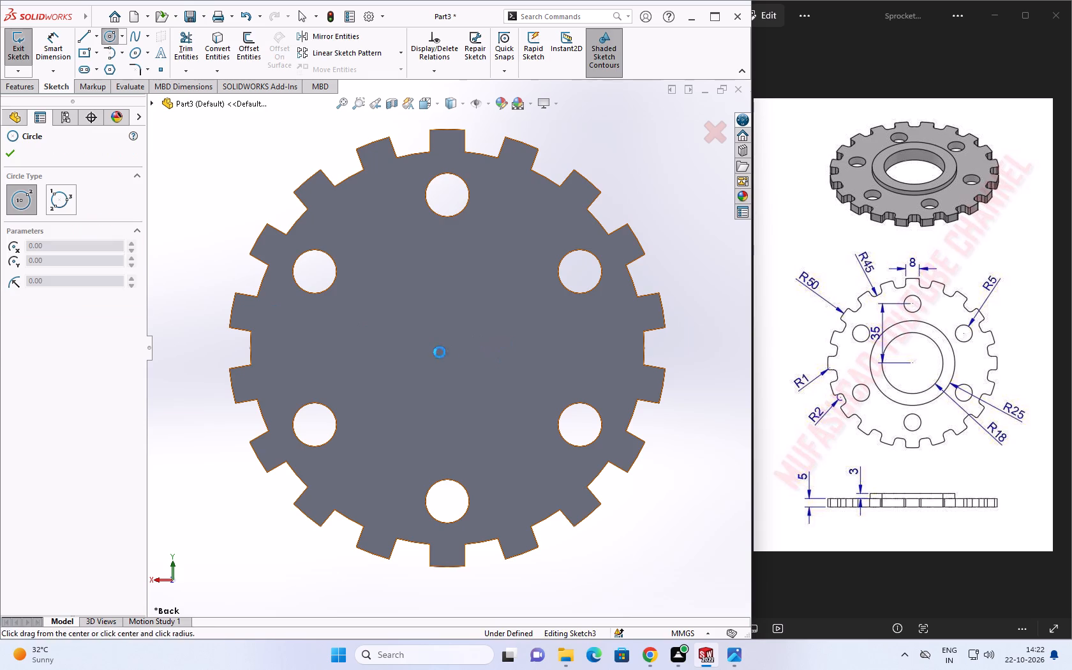
{"action": "left_click", "coordinate": [449, 348]}
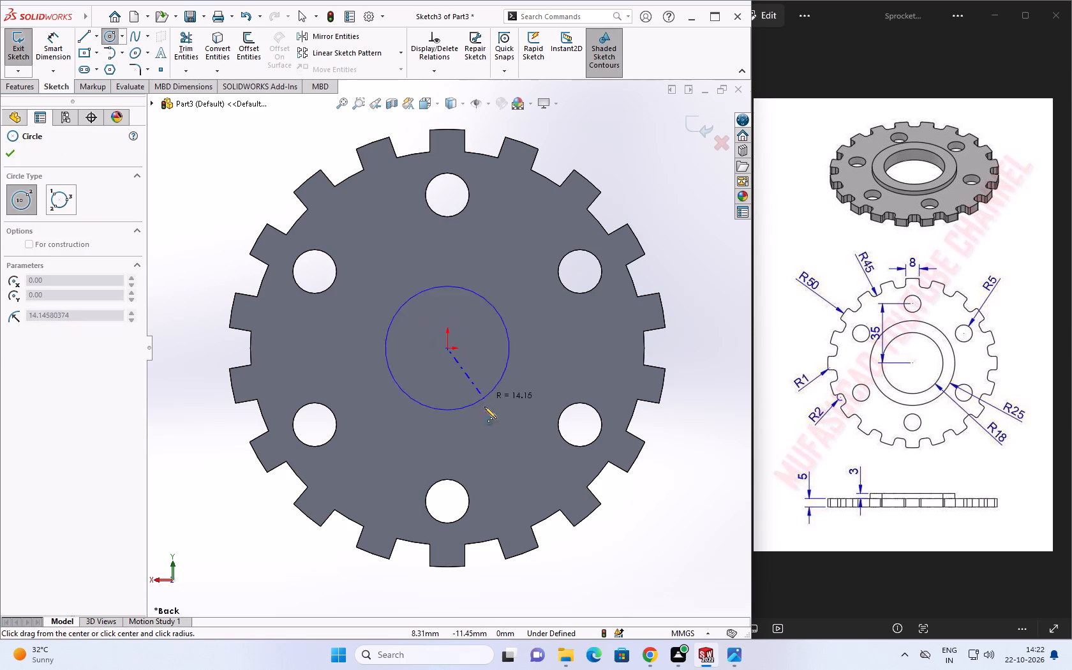
{"action": "left_click", "coordinate": [499, 427]}
{"action": "type", "text": "25"}
{"action": "key", "text": "Return"}
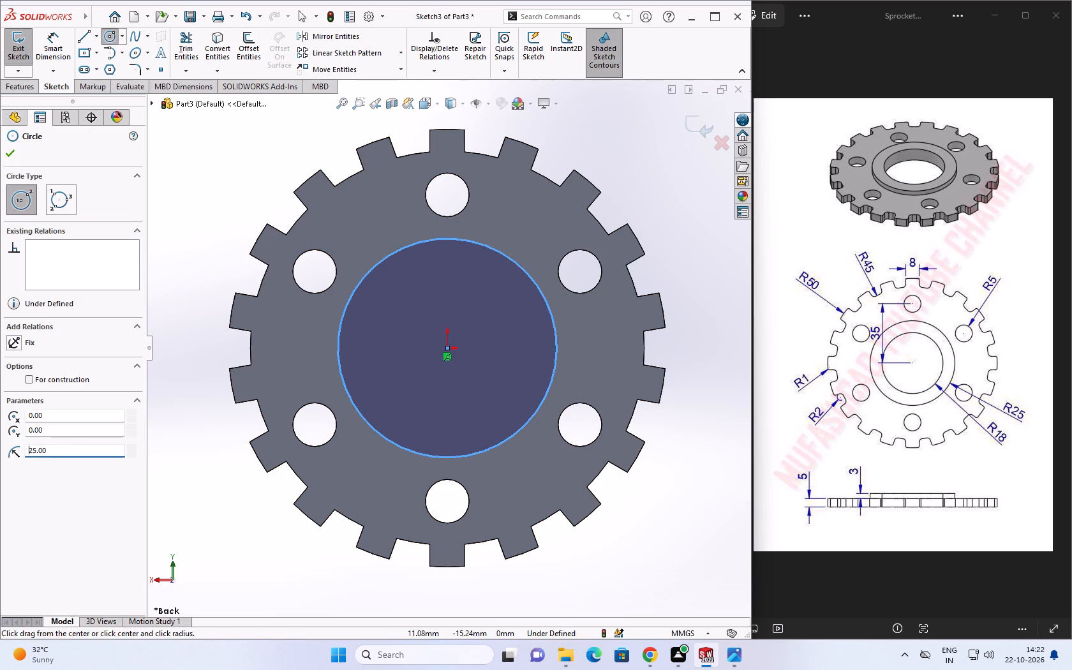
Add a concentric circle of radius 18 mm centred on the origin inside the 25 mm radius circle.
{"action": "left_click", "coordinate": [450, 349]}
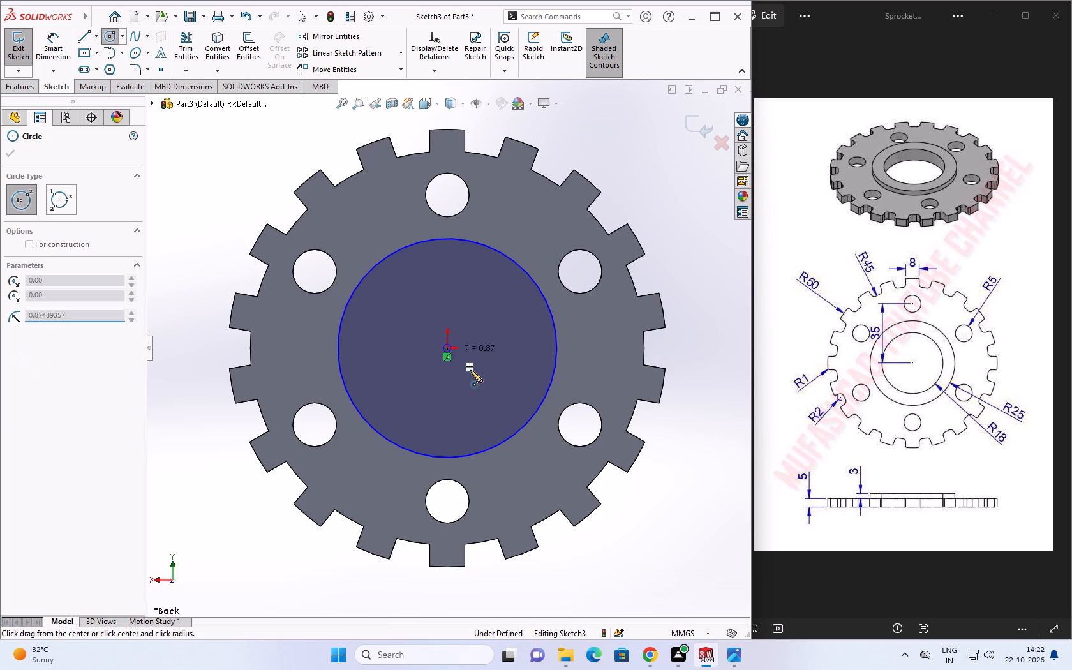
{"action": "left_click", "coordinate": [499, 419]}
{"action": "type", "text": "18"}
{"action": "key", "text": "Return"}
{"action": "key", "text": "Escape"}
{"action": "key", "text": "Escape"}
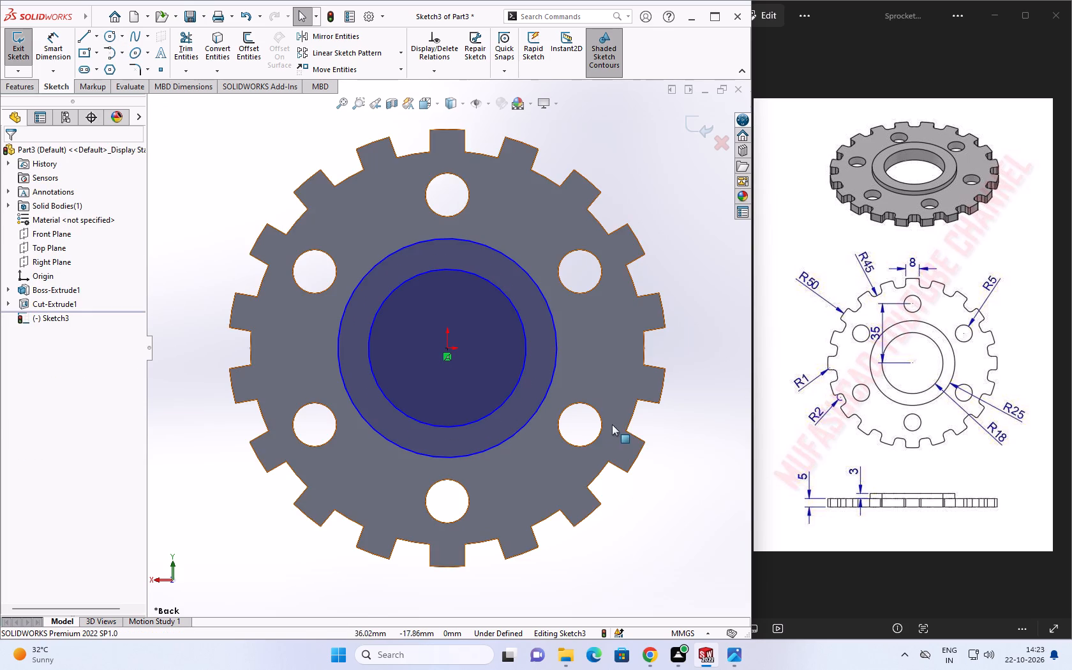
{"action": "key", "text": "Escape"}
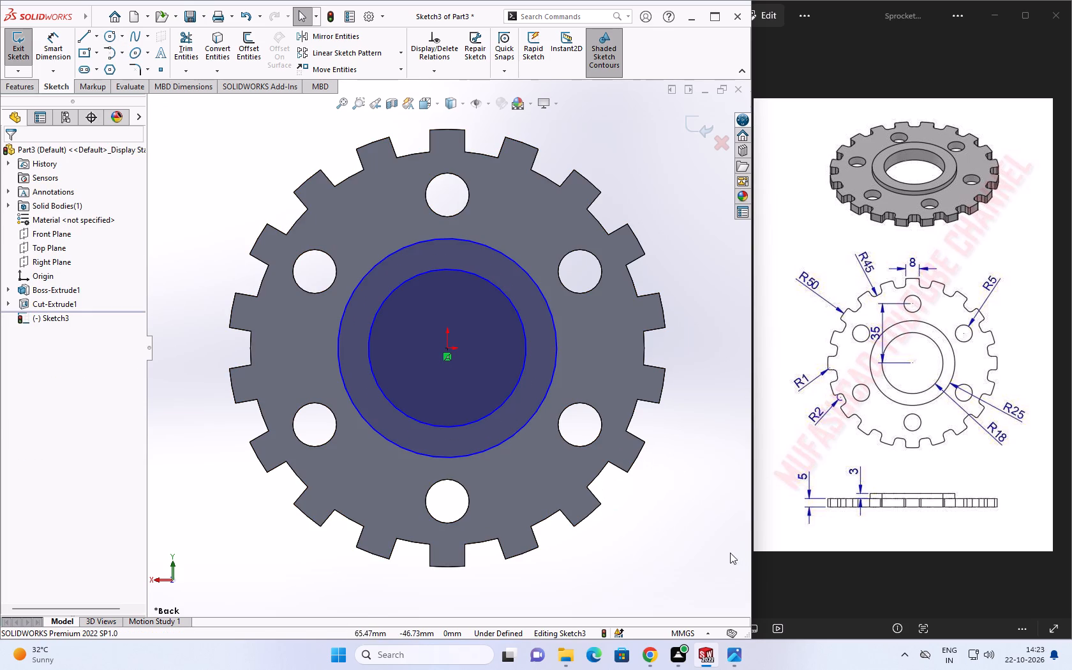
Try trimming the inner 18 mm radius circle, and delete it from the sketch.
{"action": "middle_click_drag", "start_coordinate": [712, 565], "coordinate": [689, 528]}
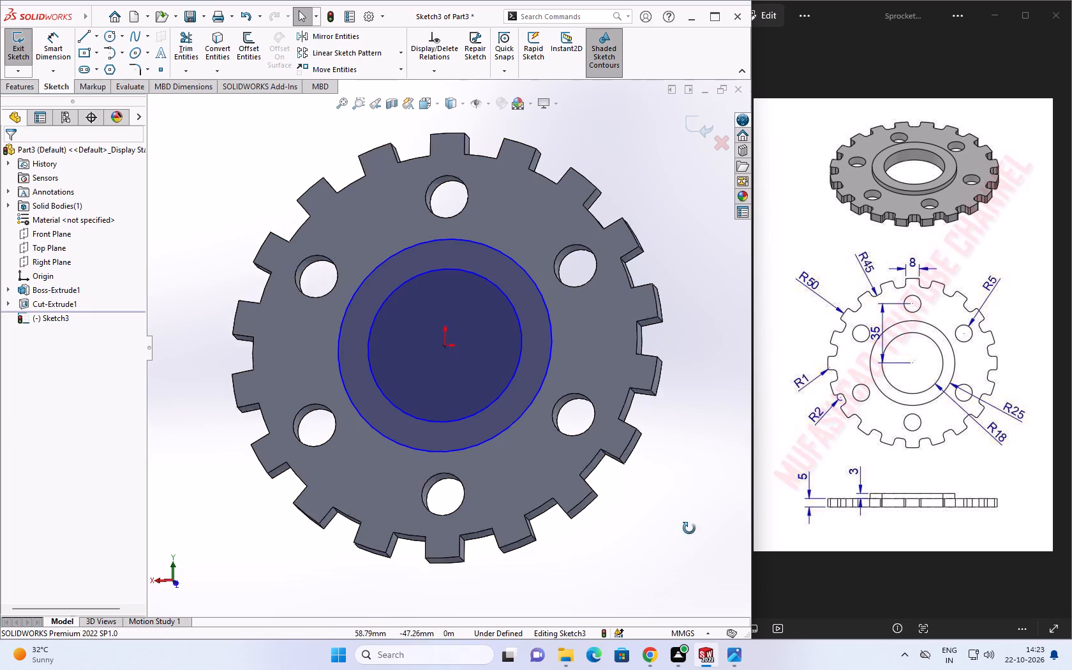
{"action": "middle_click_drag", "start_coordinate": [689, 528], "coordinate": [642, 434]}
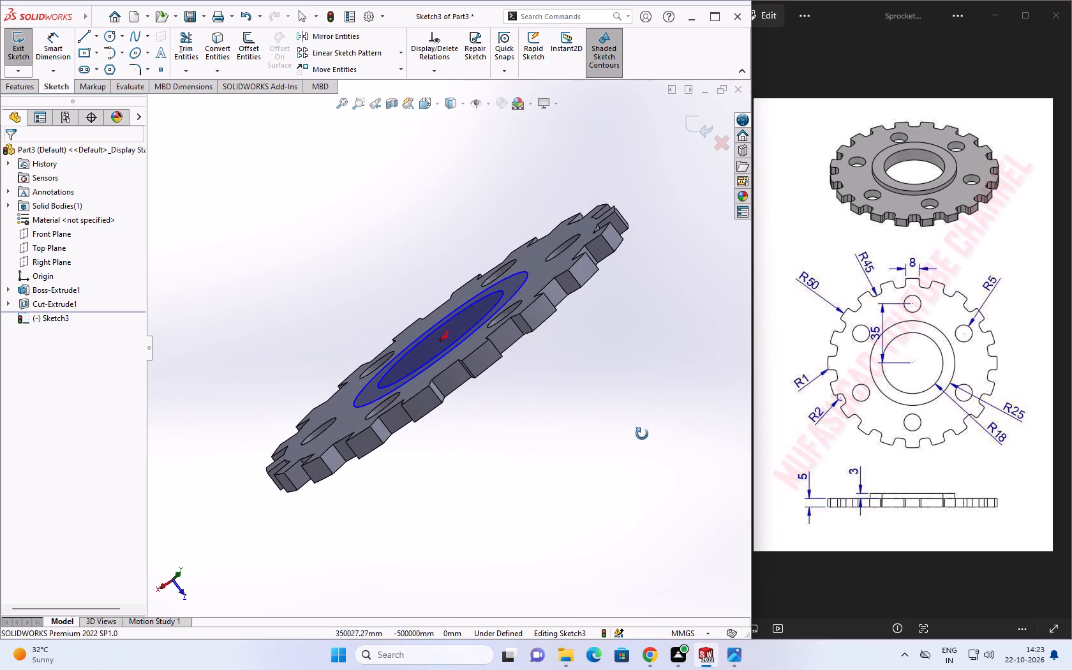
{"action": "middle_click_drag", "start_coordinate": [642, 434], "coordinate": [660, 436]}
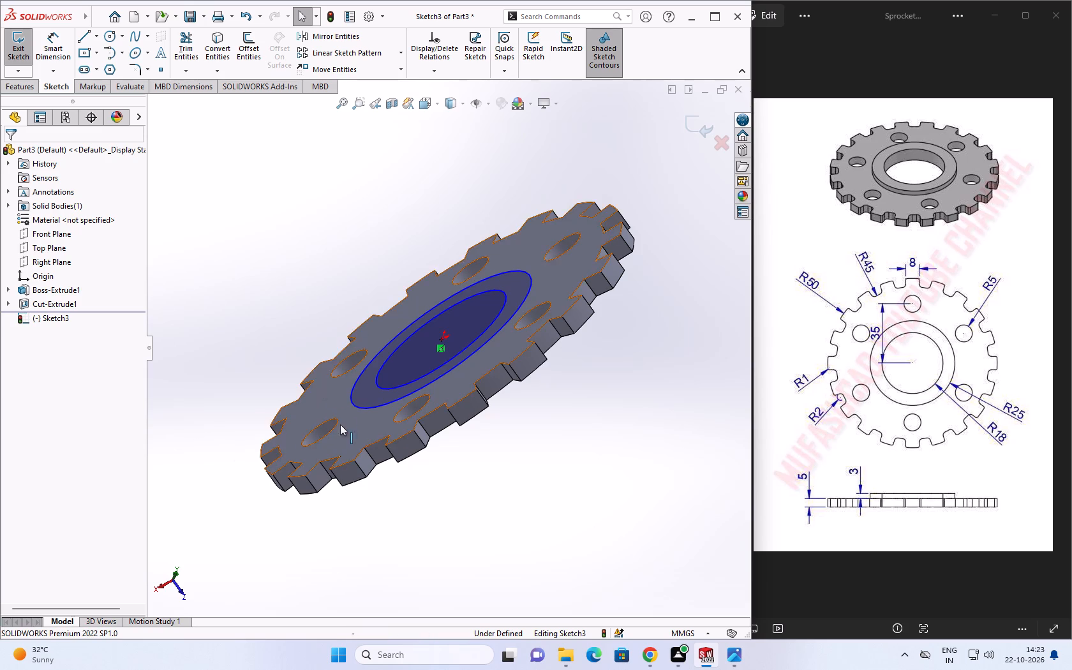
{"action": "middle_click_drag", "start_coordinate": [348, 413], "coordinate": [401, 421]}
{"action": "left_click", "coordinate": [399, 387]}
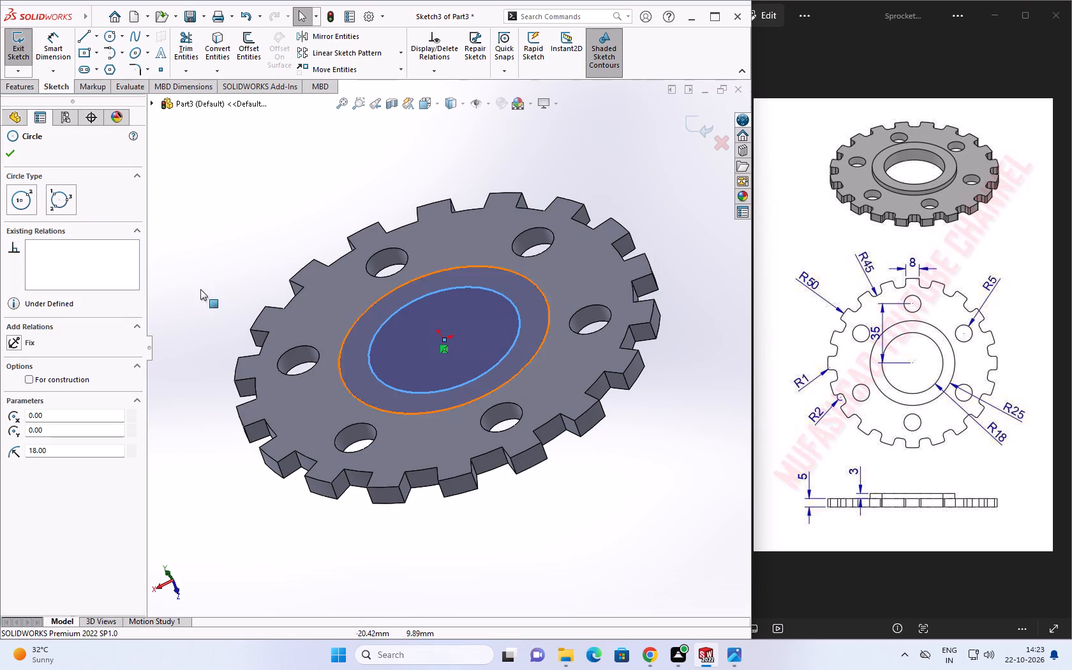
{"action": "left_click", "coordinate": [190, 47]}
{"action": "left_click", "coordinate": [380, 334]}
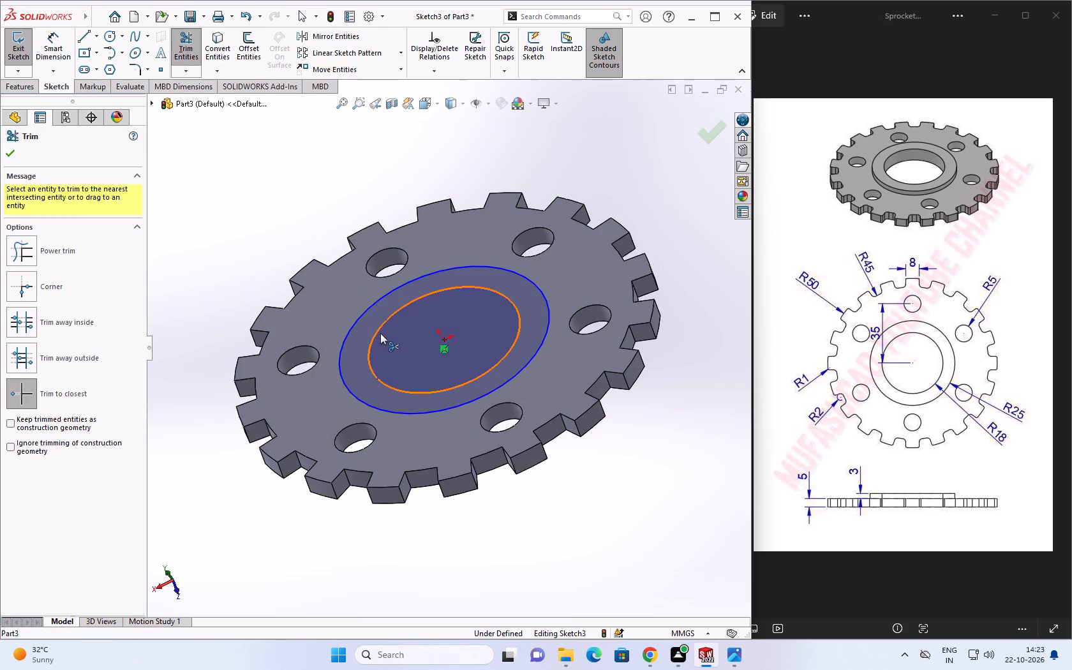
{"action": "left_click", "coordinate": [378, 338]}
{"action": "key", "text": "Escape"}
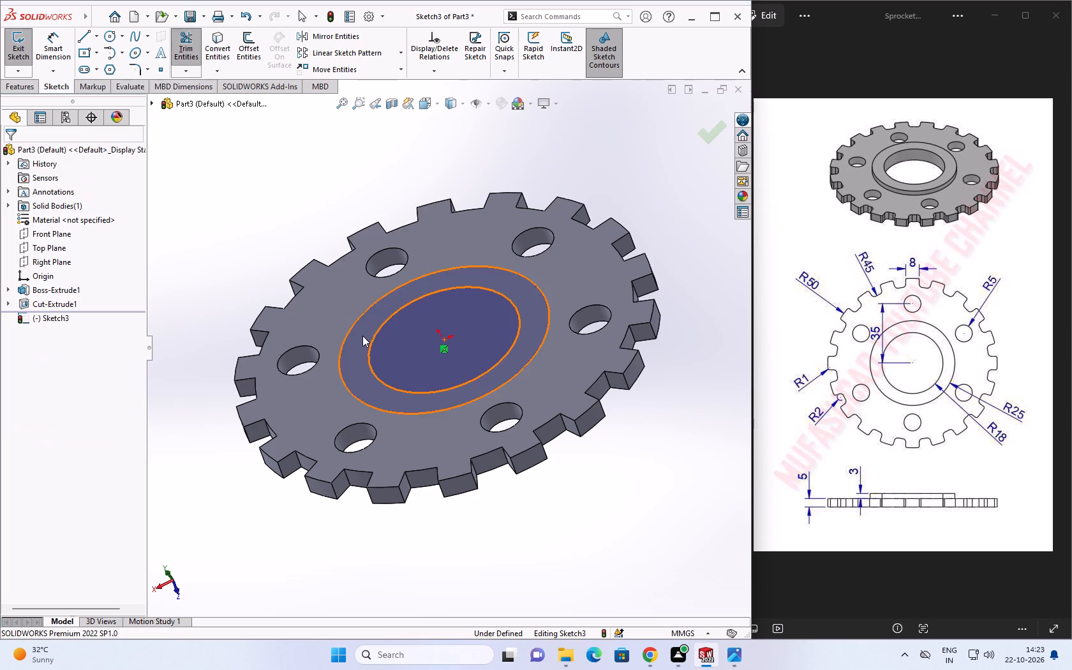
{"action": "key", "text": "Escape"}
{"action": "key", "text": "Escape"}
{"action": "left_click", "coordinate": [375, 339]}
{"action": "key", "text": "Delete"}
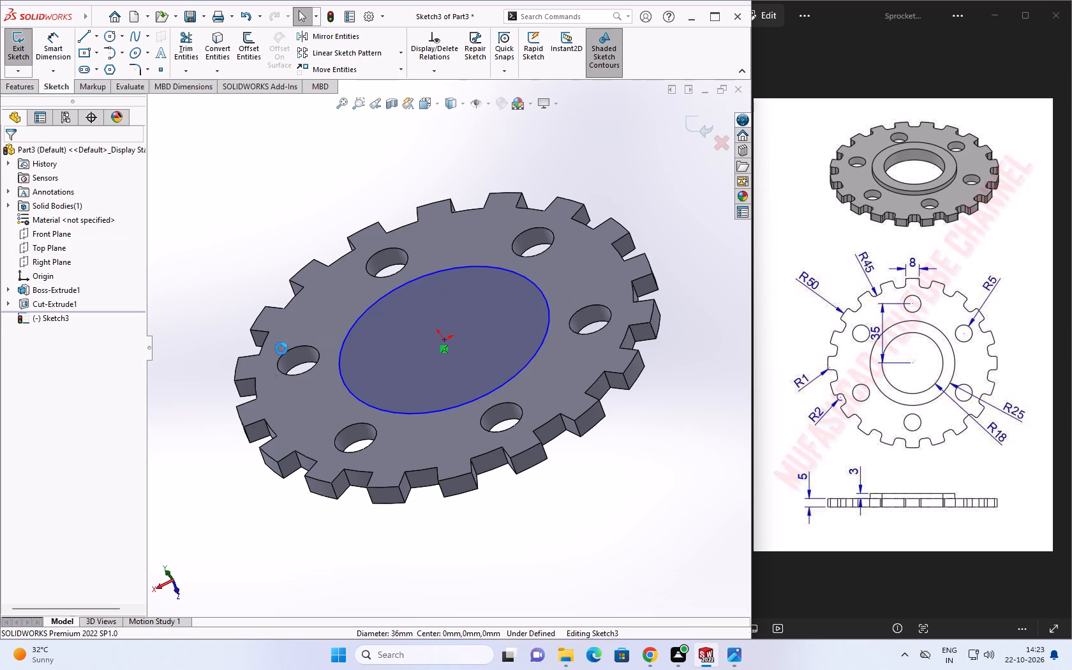
Extrude the 25 mm radius circle outward from the face as a blind boss 3 mm deep, merged with the body.
{"action": "left_click", "coordinate": [20, 91]}
{"action": "left_click", "coordinate": [23, 52]}
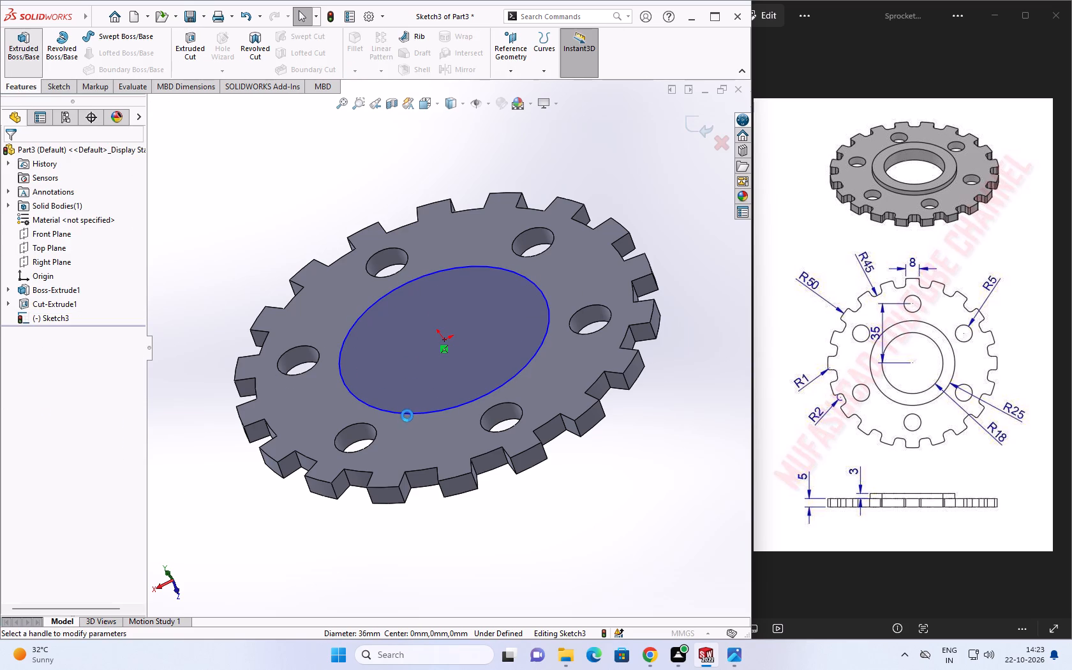
{"action": "left_click", "coordinate": [413, 414]}
{"action": "middle_click_drag", "start_coordinate": [544, 526], "coordinate": [539, 521]}
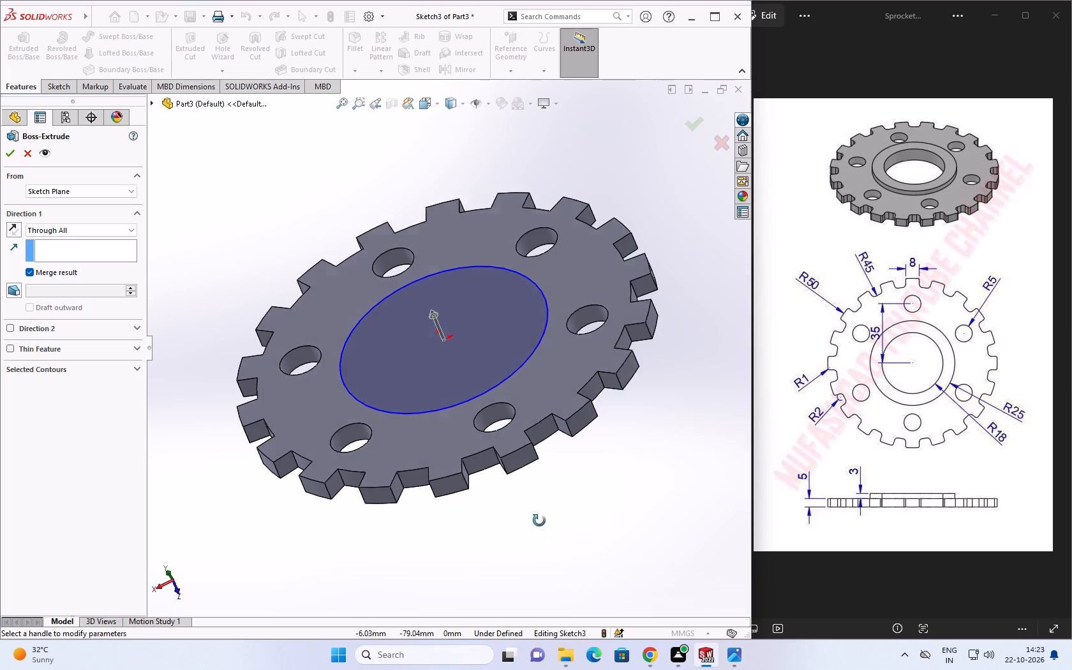
{"action": "middle_click_drag", "start_coordinate": [539, 521], "coordinate": [588, 465]}
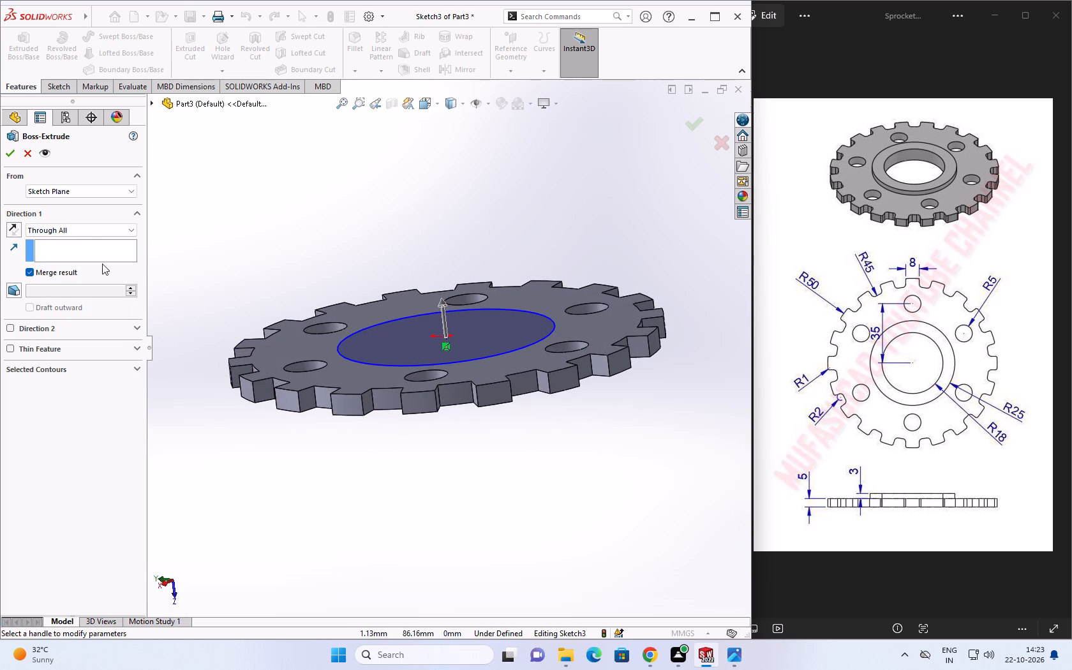
{"action": "left_click", "coordinate": [80, 230]}
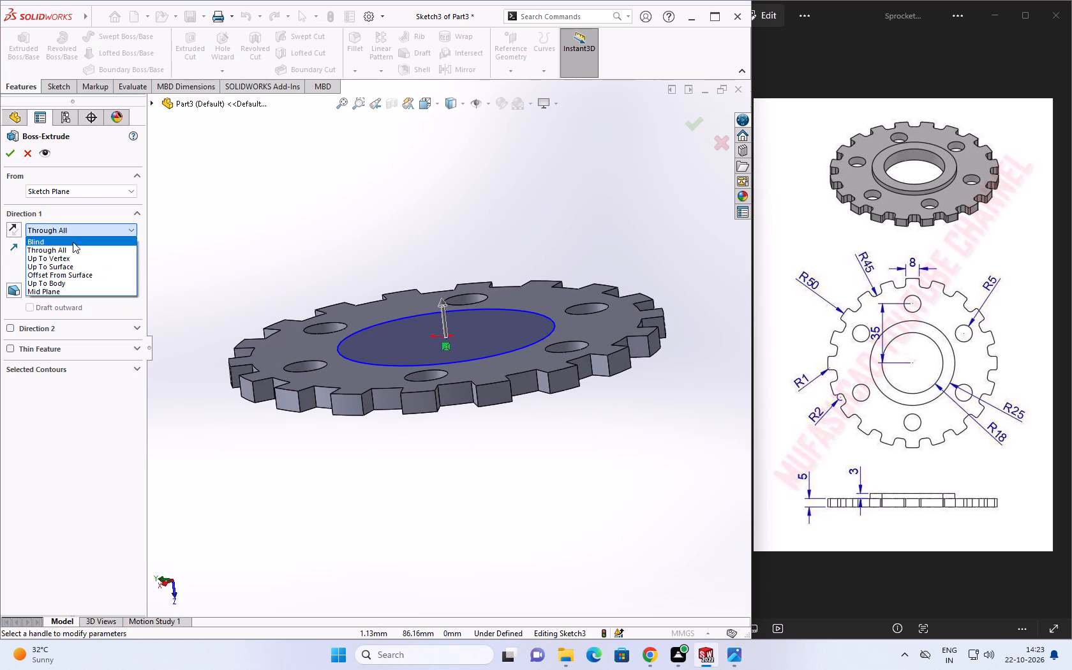
{"action": "left_click", "coordinate": [71, 244]}
{"action": "key", "text": "3"}
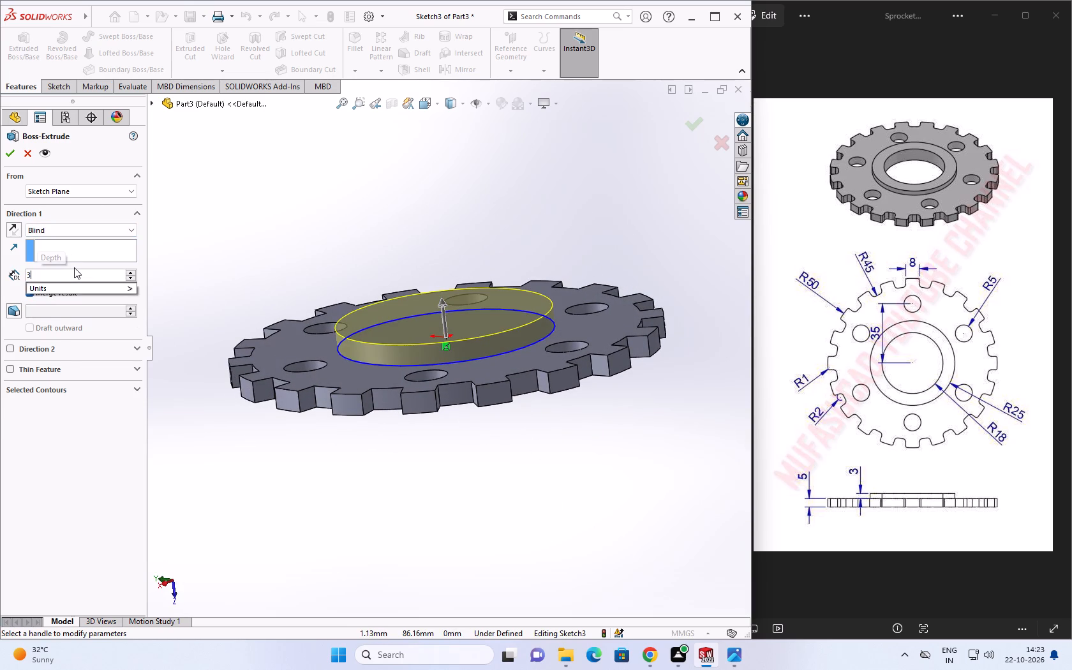
{"action": "key", "text": "Return"}
{"action": "left_click", "coordinate": [9, 147]}
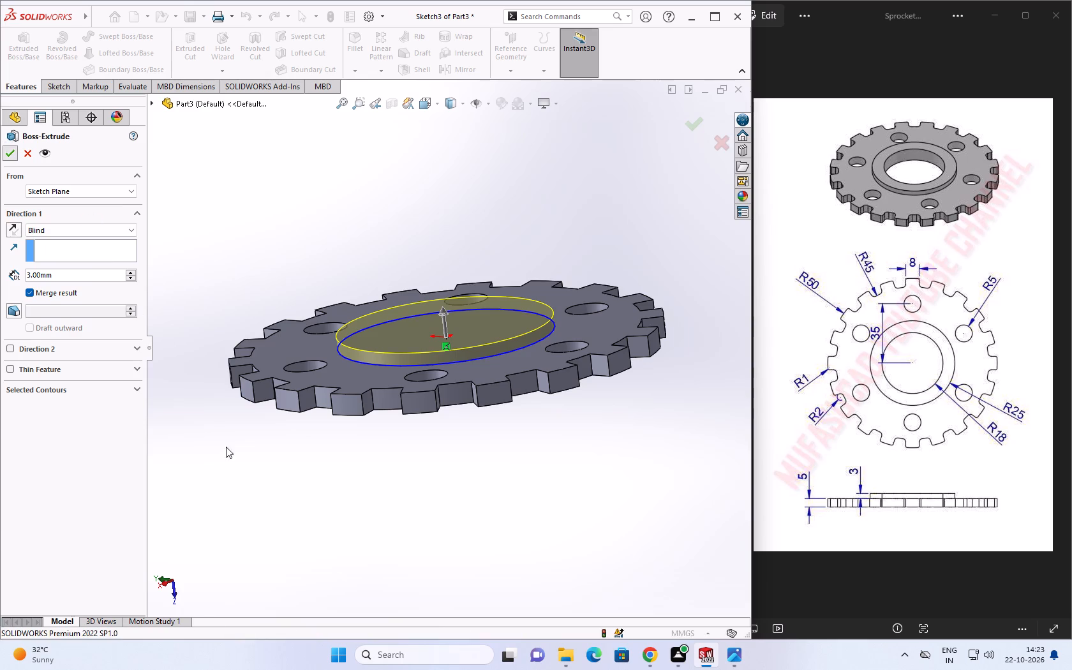
{"action": "key", "text": "Escape"}
On the raised hub's flat face, sketch a circle of radius 18 mm centred on the origin.
{"action": "left_click", "coordinate": [426, 318]}
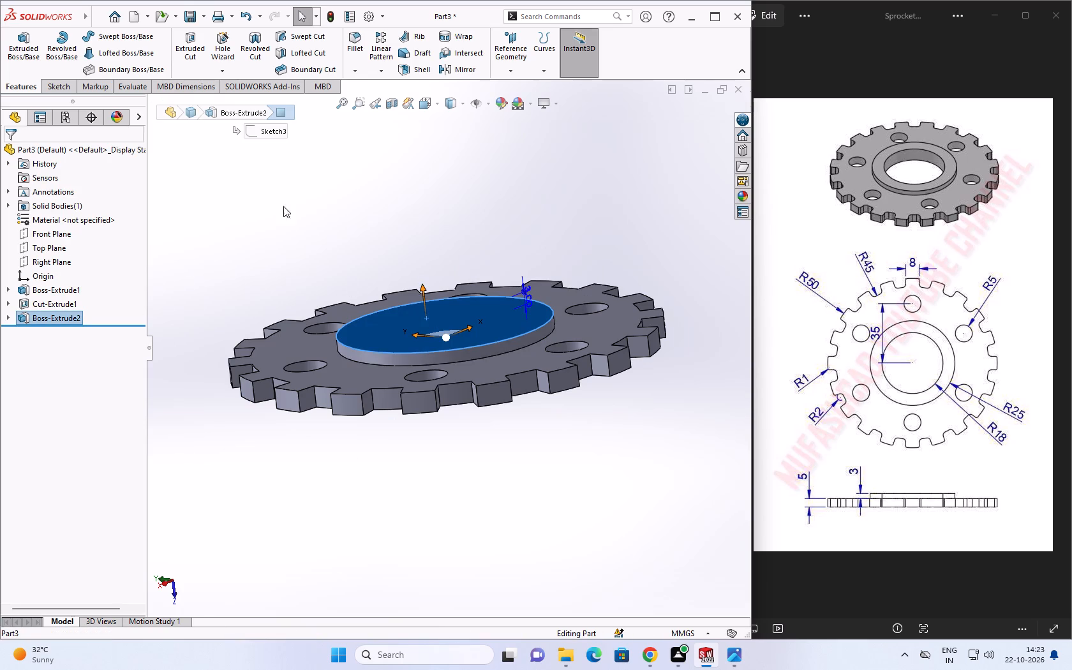
{"action": "left_click", "coordinate": [68, 87]}
{"action": "left_click", "coordinate": [110, 39]}
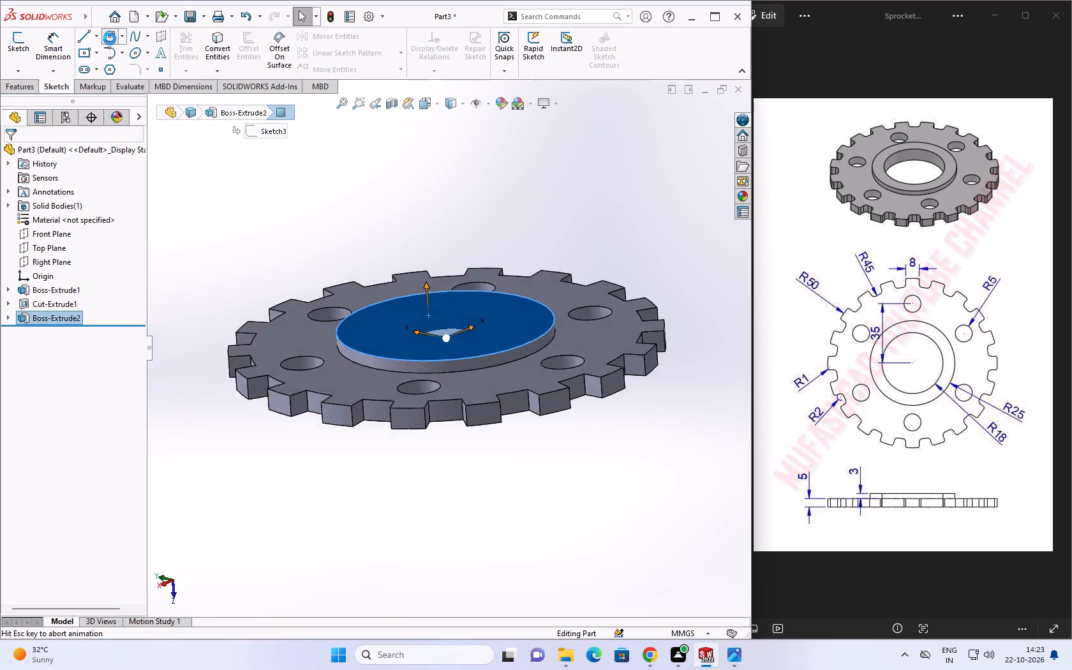
{"action": "left_click", "coordinate": [448, 348]}
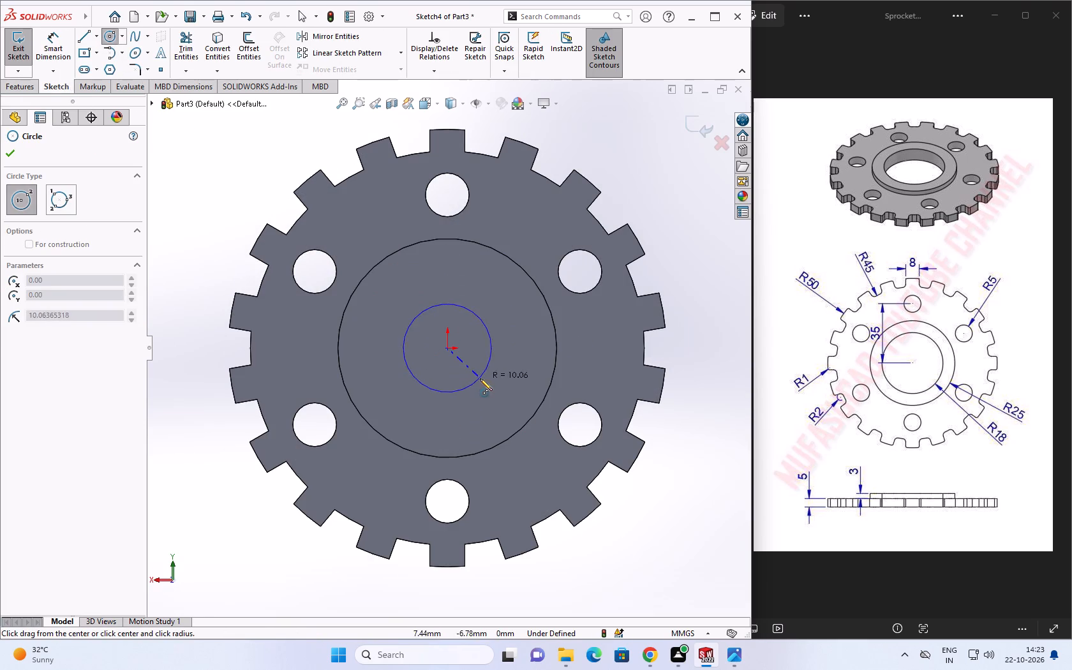
{"action": "left_click", "coordinate": [484, 388]}
{"action": "type", "text": "18"}
{"action": "key", "text": "Return"}
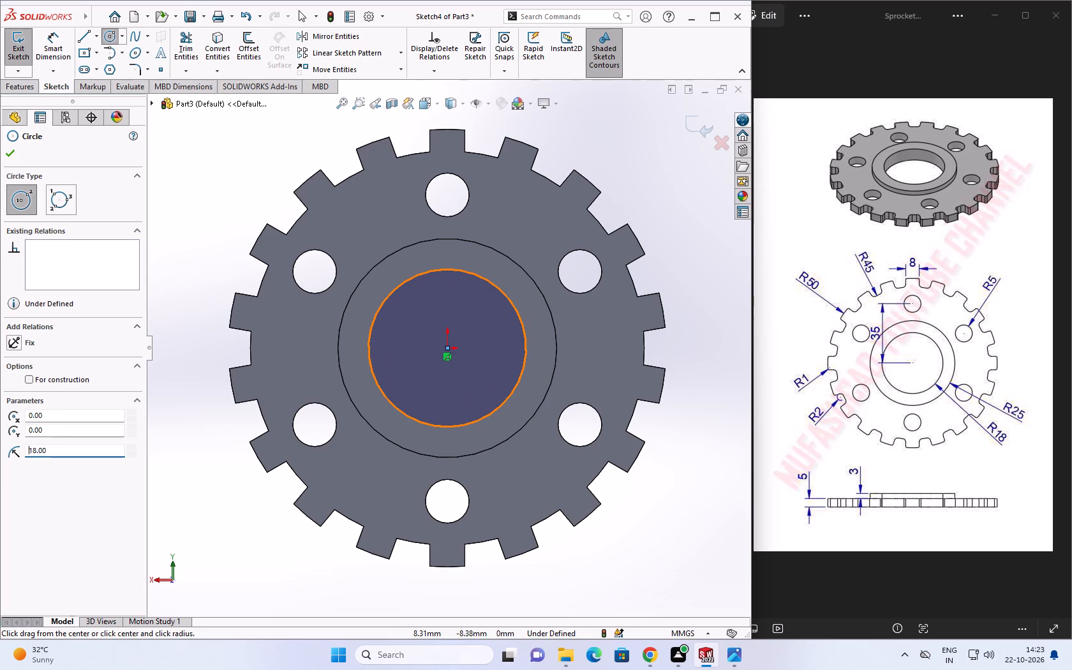
Cut the 18 mm radius circle Through All from the raised hub's face to open the centre bore.
{"action": "key", "text": "Escape"}
{"action": "left_click", "coordinate": [20, 86]}
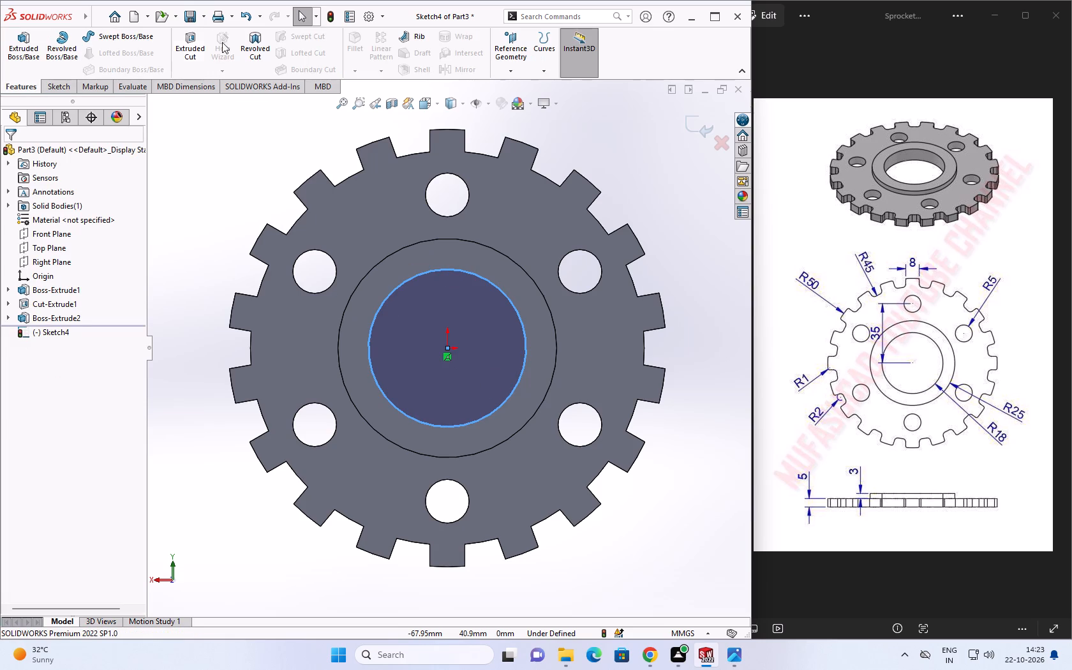
{"action": "left_click", "coordinate": [190, 52]}
{"action": "middle_click_drag", "start_coordinate": [617, 582], "coordinate": [602, 526]}
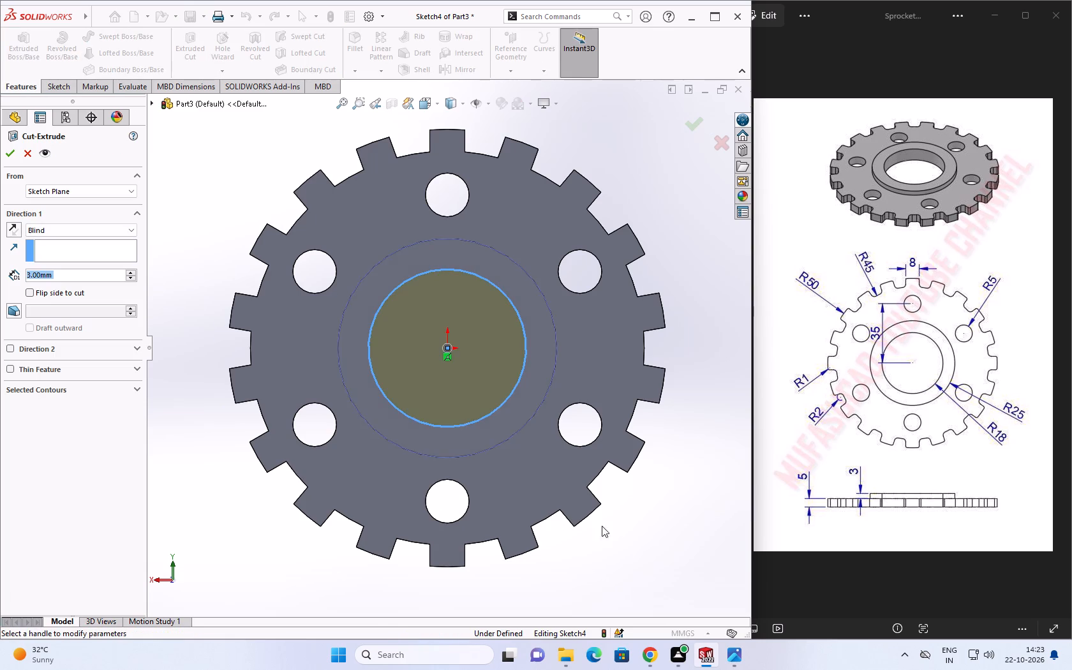
{"action": "middle_click_drag", "start_coordinate": [602, 526], "coordinate": [604, 412]}
{"action": "left_click", "coordinate": [80, 224]}
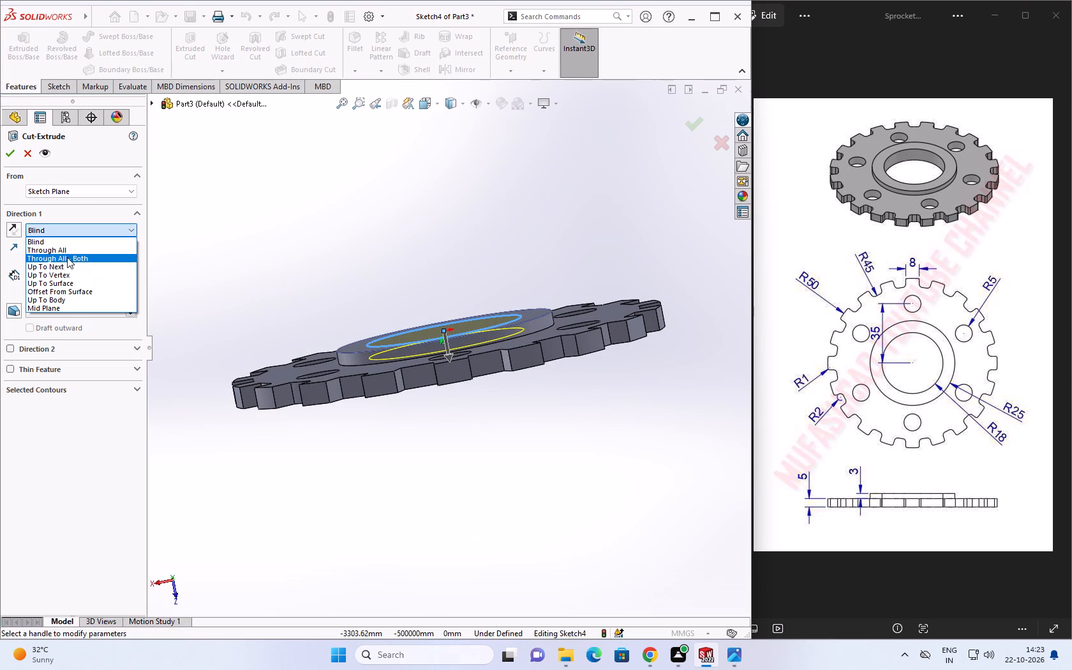
{"action": "left_click", "coordinate": [69, 250]}
{"action": "left_click", "coordinate": [8, 155]}
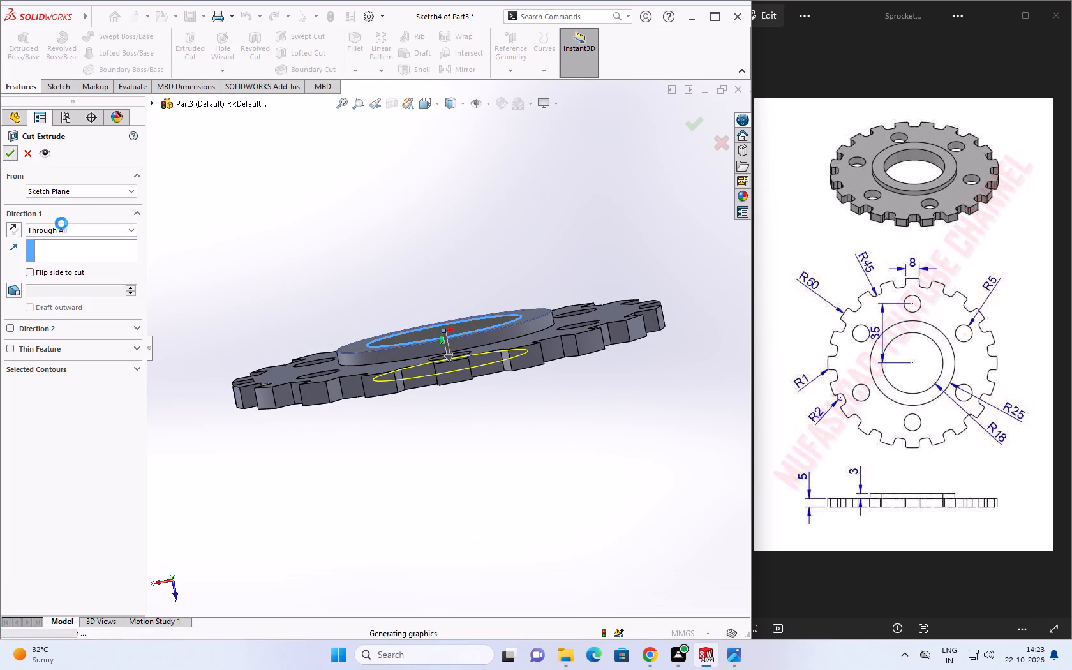
{"action": "key", "text": "Escape"}
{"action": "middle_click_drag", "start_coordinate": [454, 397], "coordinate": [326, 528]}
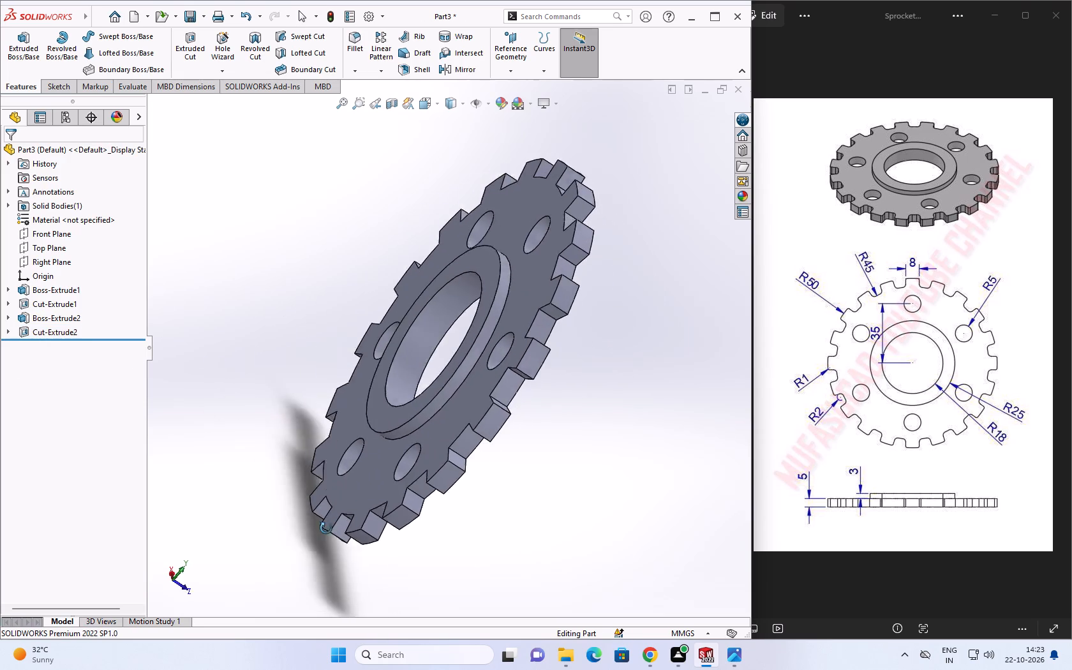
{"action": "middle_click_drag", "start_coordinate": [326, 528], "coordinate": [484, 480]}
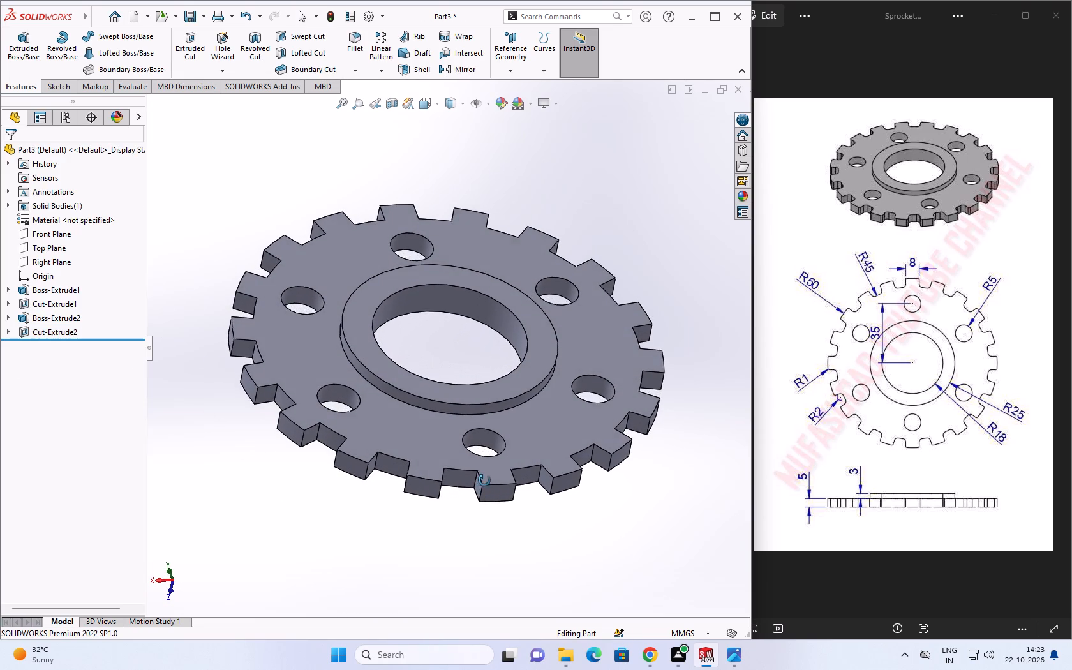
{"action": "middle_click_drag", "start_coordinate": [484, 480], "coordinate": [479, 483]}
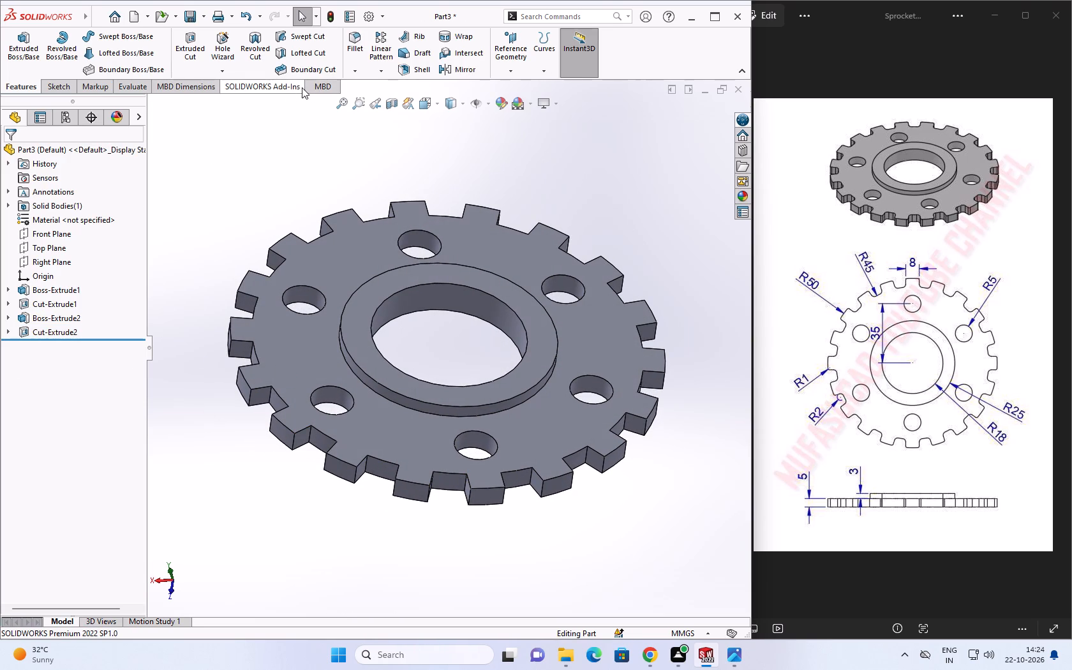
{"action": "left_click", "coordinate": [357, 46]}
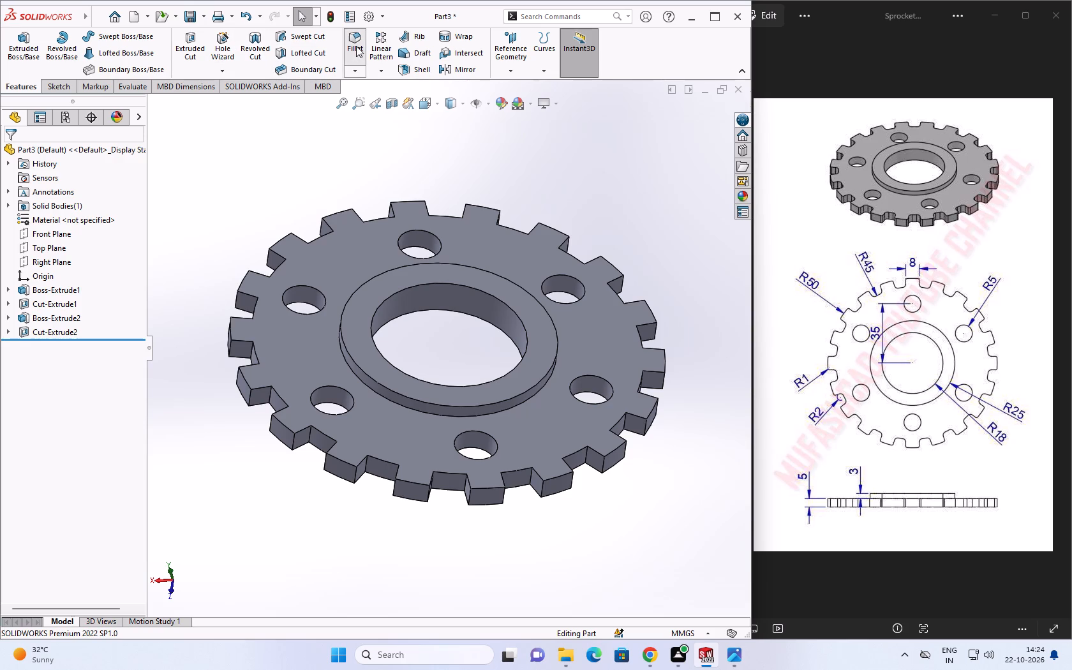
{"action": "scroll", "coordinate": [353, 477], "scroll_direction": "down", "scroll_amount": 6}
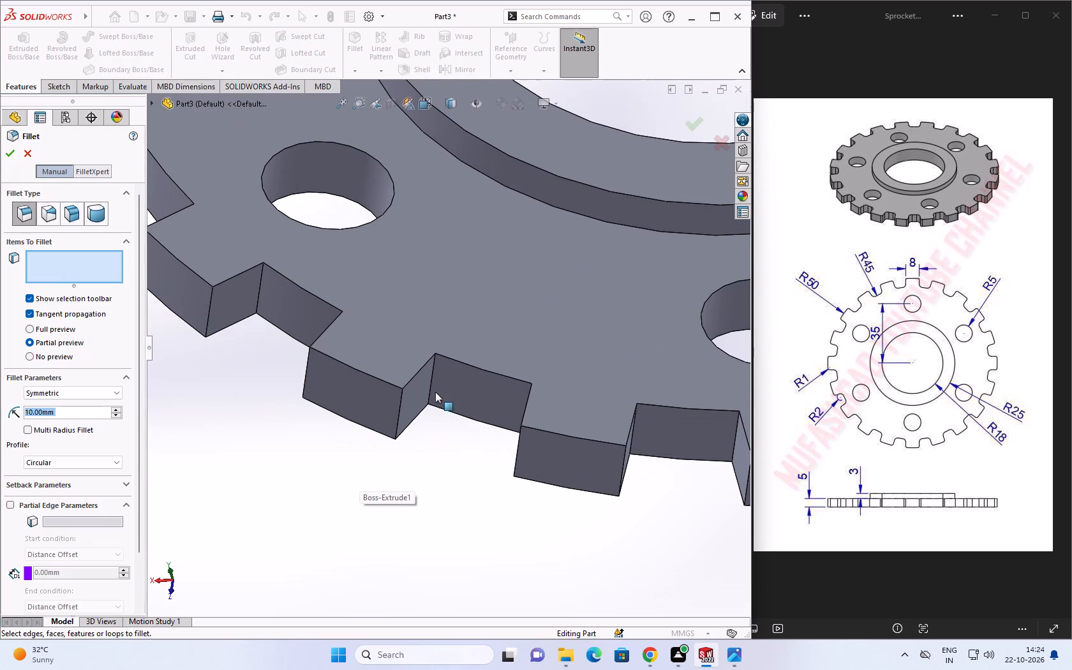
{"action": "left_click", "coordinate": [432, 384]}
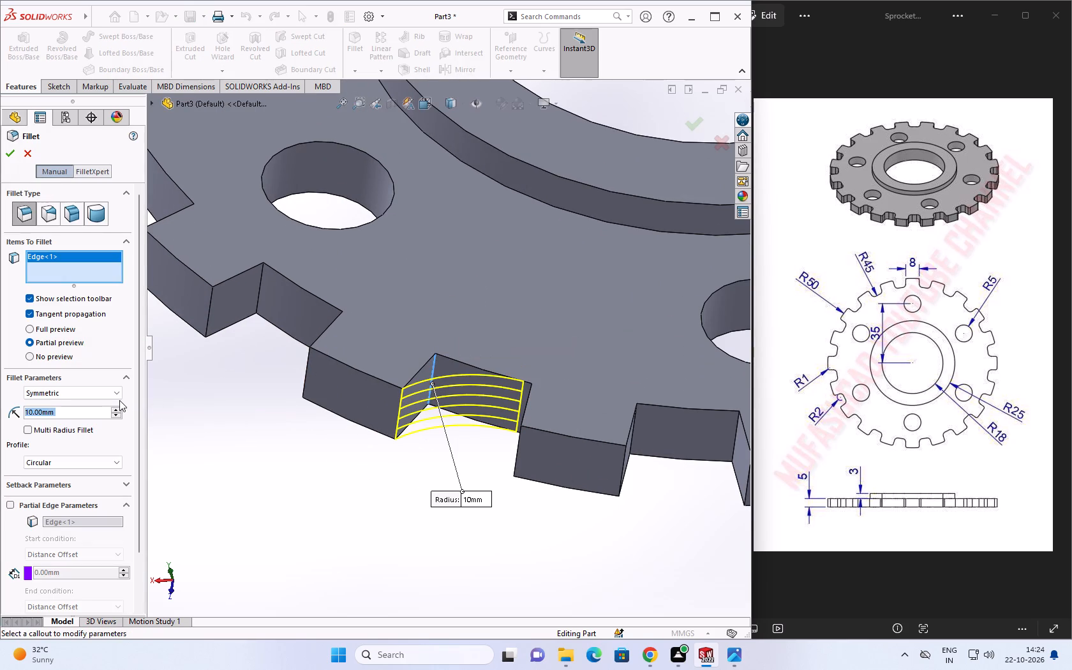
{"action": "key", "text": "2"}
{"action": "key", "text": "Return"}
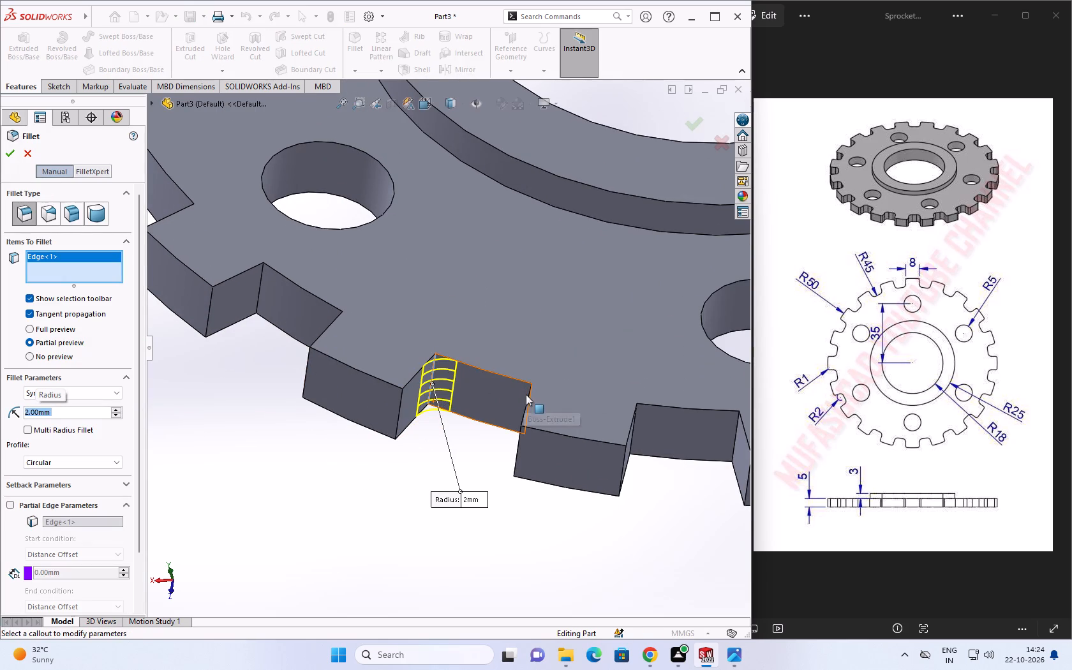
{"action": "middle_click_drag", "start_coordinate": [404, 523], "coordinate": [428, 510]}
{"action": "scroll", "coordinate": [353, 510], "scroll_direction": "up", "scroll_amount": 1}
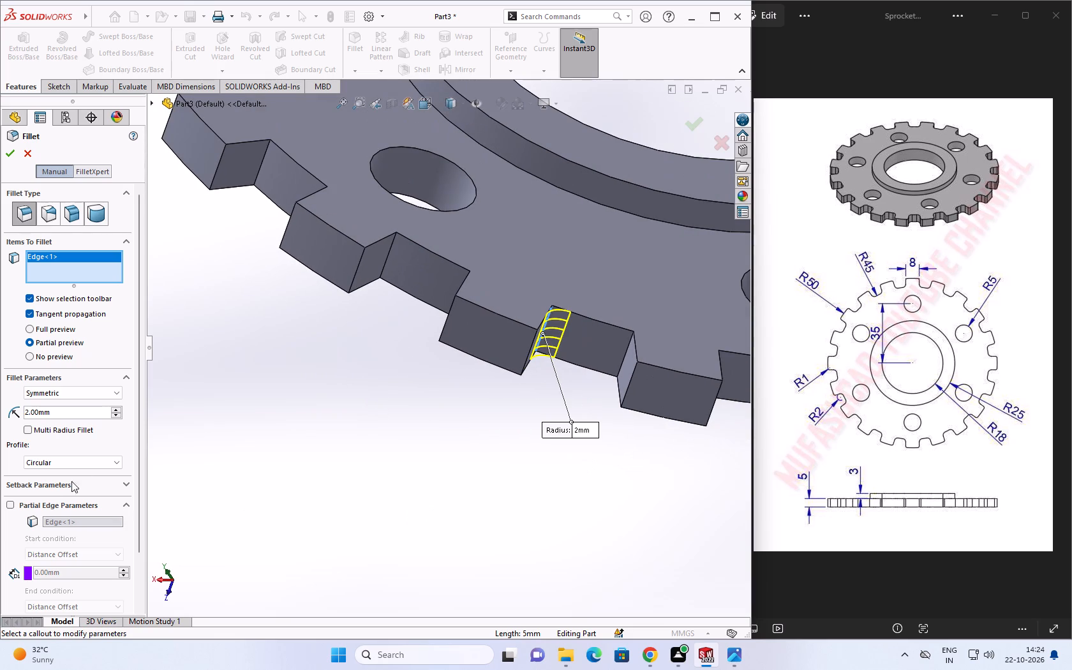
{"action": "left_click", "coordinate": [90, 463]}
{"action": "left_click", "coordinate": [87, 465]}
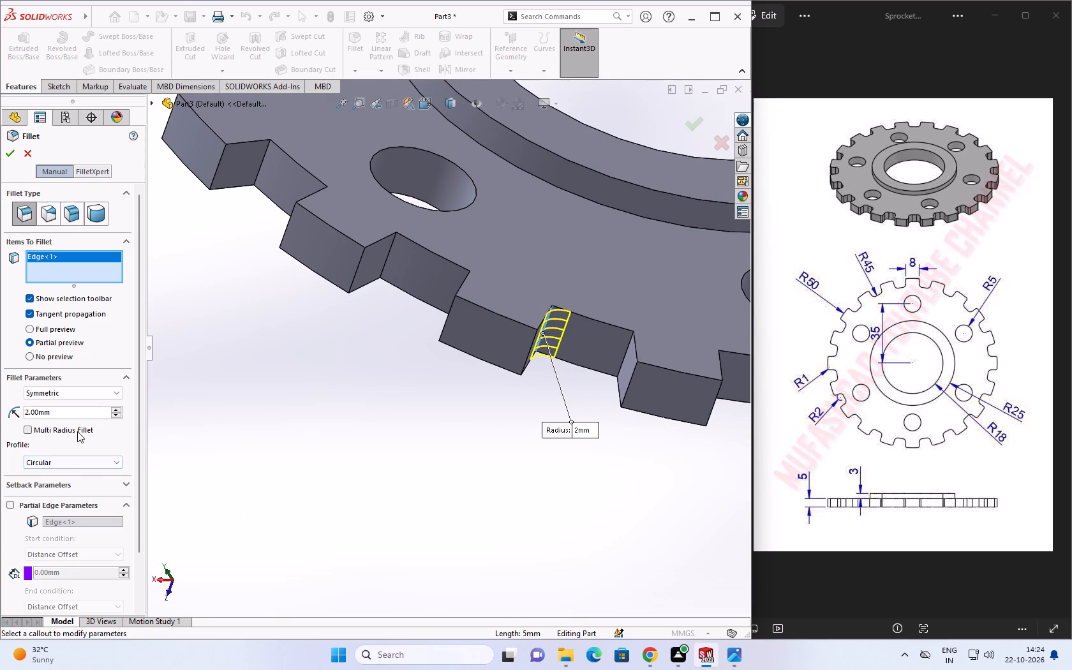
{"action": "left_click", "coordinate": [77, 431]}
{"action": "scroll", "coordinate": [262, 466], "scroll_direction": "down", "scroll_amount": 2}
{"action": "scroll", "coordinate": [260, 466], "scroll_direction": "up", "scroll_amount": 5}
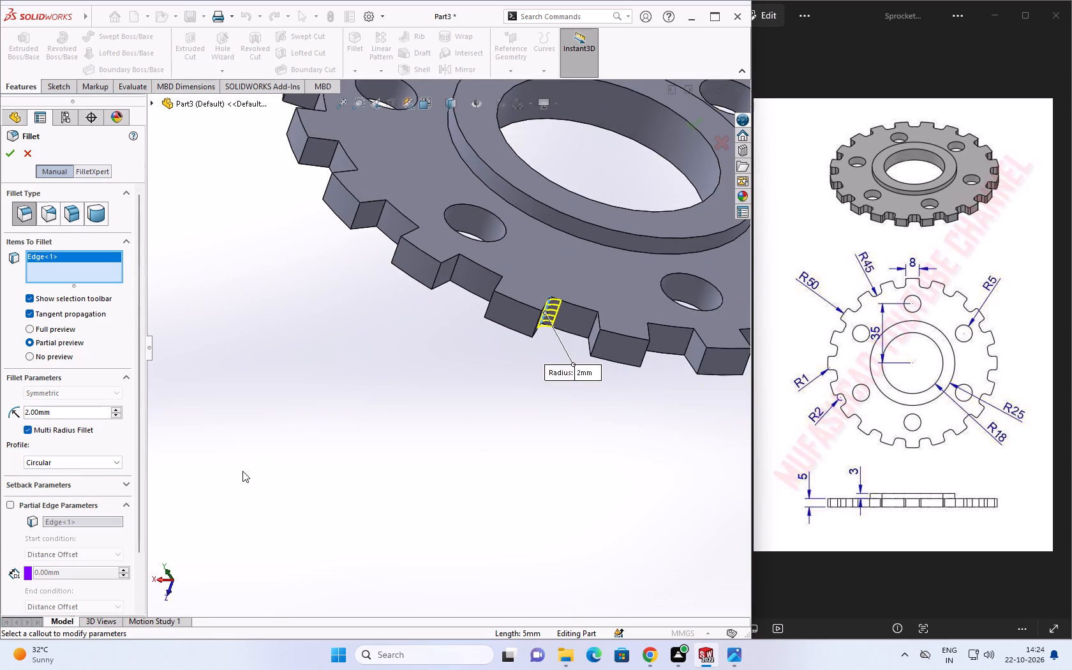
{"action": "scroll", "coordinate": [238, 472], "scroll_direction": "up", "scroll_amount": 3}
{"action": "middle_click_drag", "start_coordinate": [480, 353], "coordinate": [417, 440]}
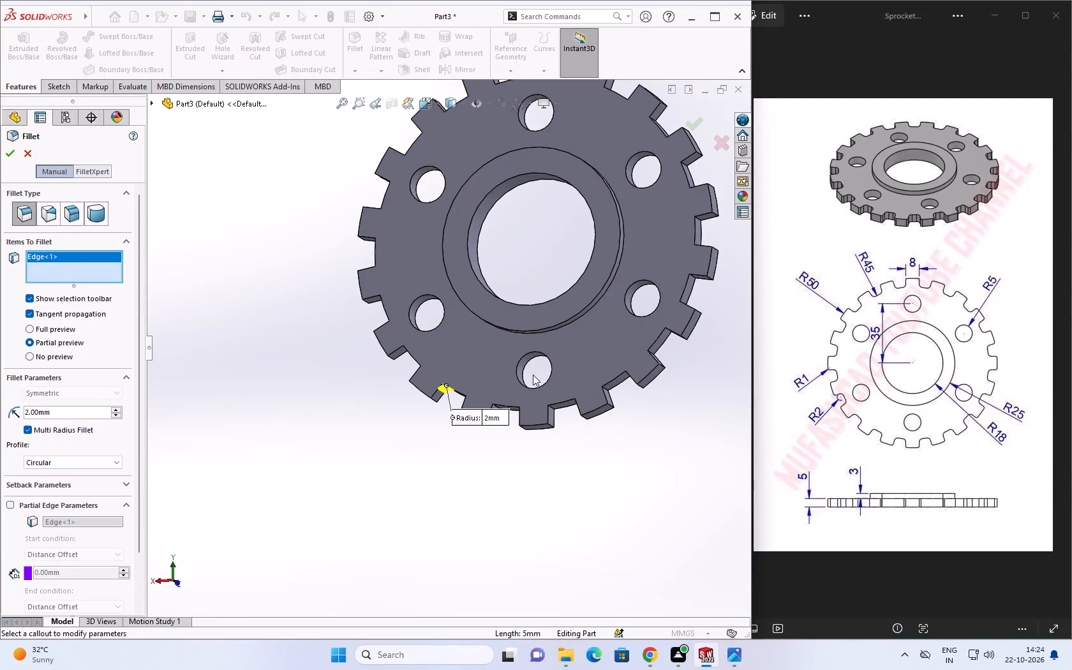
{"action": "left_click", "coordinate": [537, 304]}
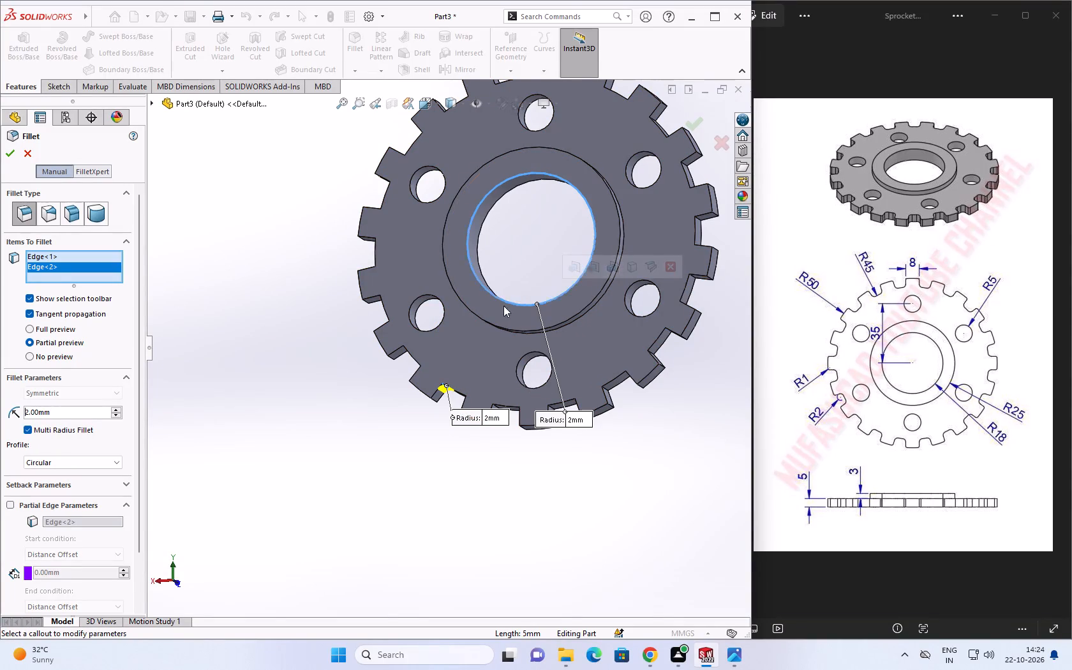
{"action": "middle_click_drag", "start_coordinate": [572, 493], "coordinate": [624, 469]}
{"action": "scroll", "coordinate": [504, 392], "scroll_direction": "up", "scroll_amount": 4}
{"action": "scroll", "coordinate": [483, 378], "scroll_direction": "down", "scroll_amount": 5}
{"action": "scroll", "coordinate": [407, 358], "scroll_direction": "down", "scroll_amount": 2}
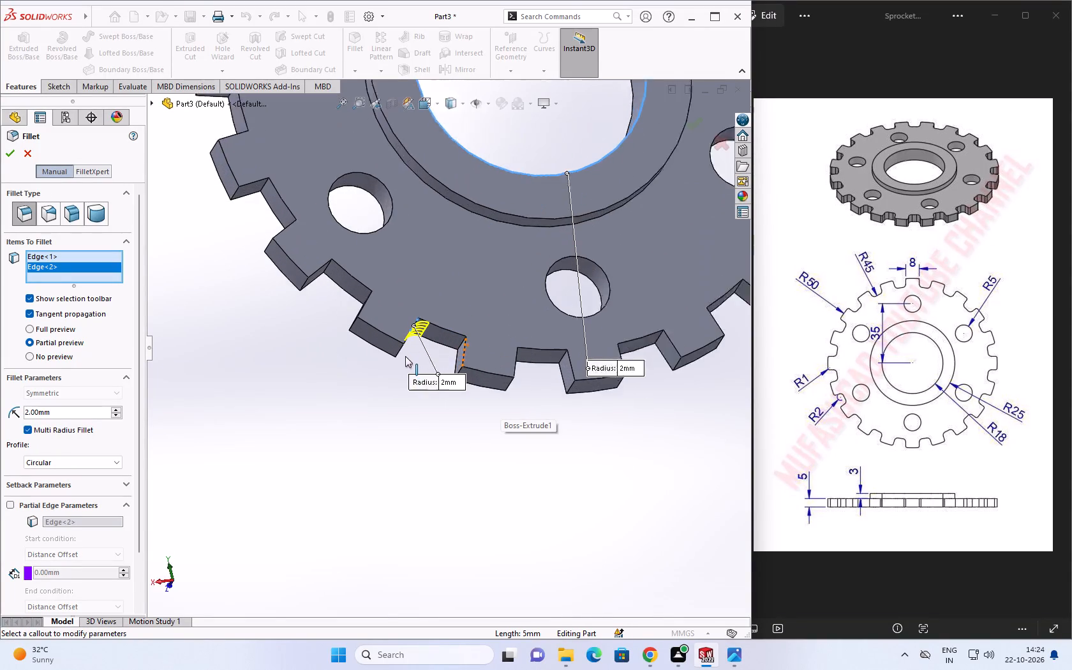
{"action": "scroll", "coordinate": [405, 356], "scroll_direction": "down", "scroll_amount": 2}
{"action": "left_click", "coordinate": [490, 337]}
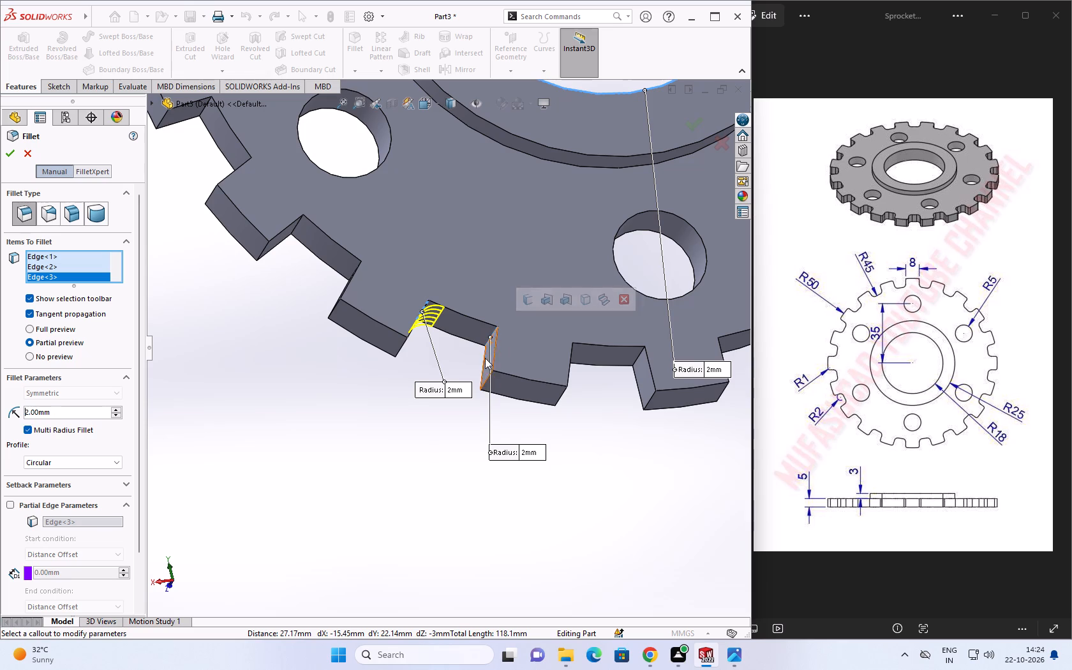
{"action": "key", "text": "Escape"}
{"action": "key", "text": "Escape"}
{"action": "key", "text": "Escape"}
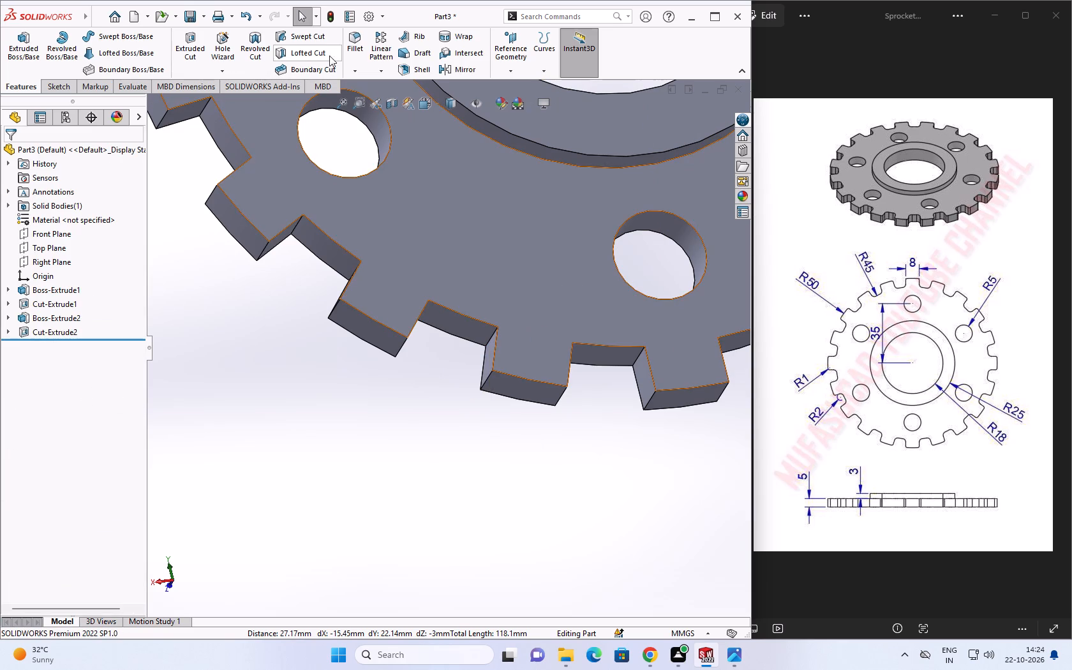
Start a symmetric constant-size fillet of radius 2 mm on one inner root edge of a rim tooth gap.
{"action": "left_click", "coordinate": [358, 46]}
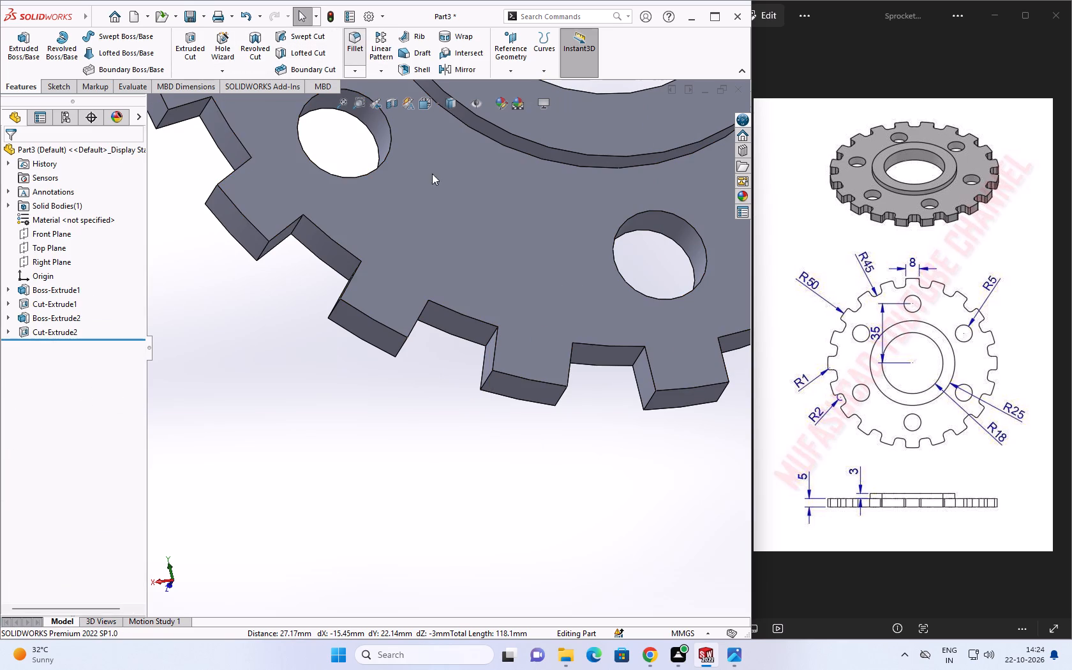
{"action": "middle_click_drag", "start_coordinate": [416, 422], "coordinate": [395, 385]}
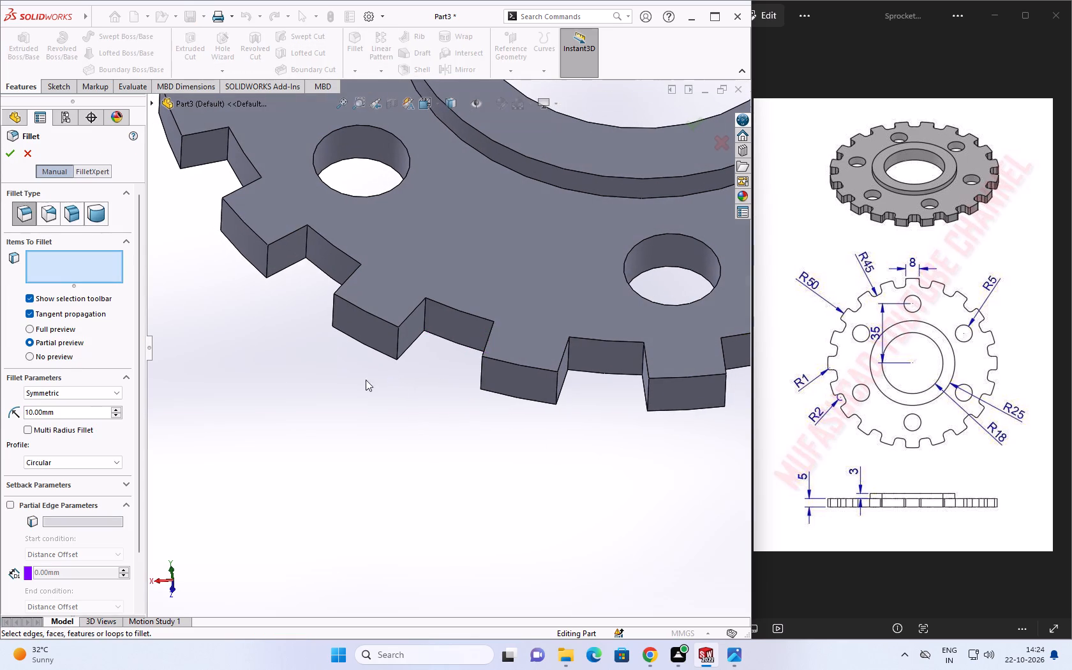
{"action": "left_click", "coordinate": [423, 321]}
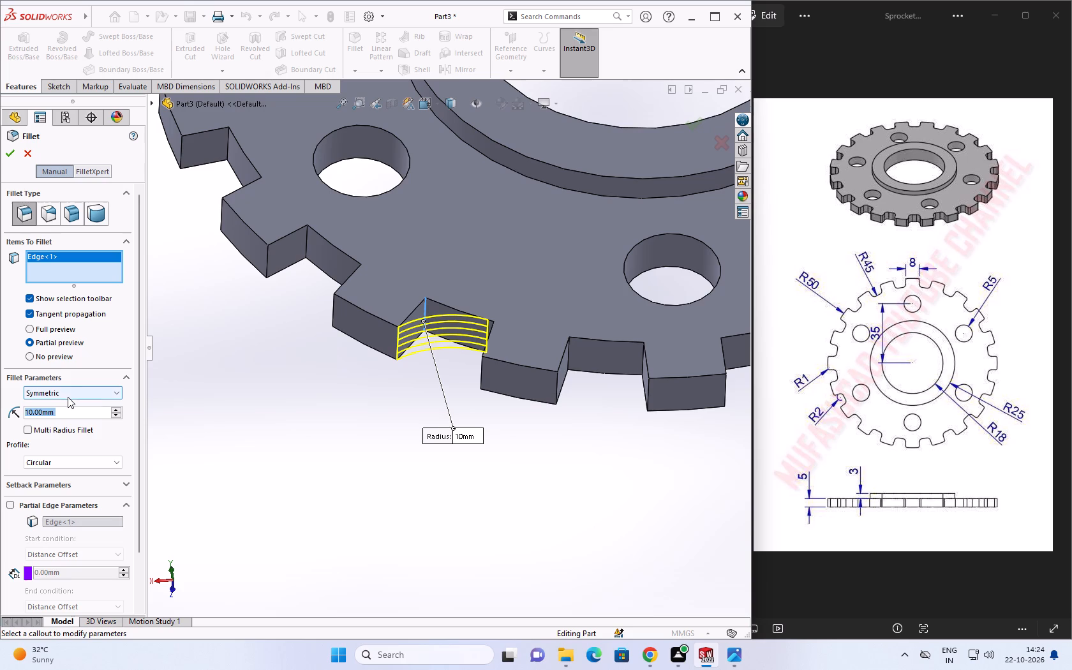
{"action": "key", "text": "2"}
{"action": "key", "text": "Return"}
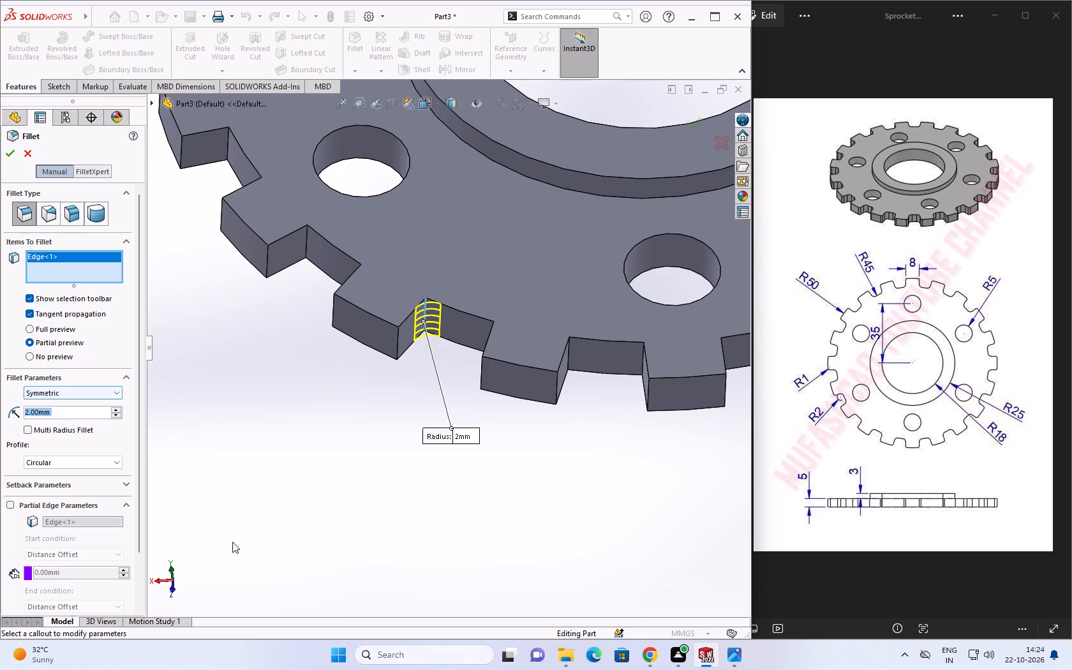
{"action": "scroll", "coordinate": [82, 521], "scroll_direction": "down", "scroll_amount": 2}
{"action": "left_click", "coordinate": [84, 481]}
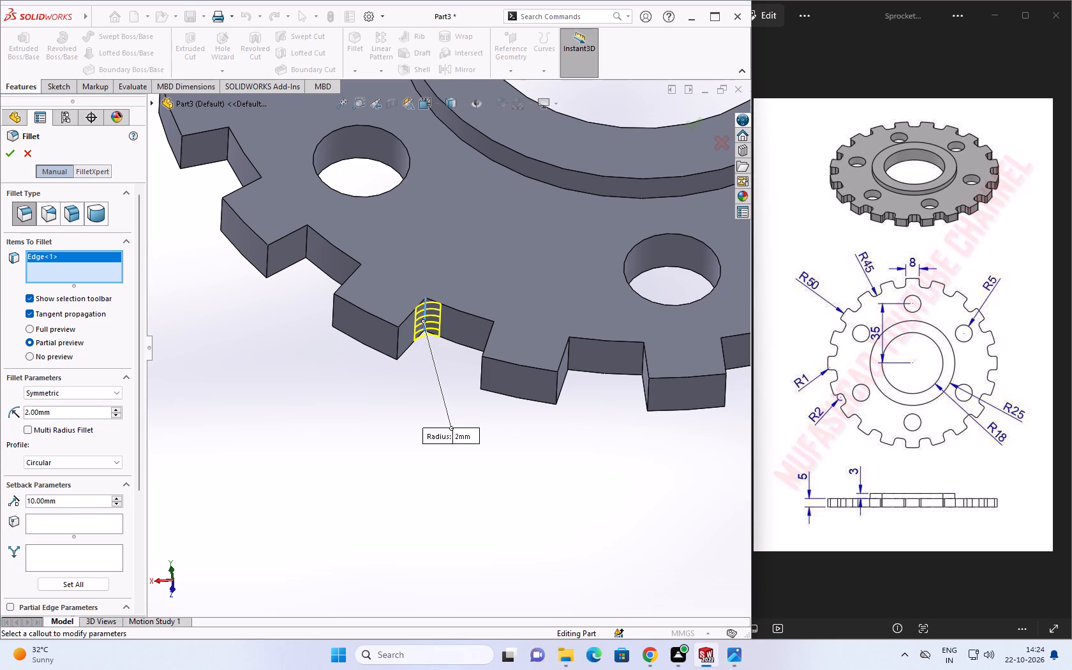
{"action": "scroll", "coordinate": [101, 503], "scroll_direction": "down", "scroll_amount": 2}
Add that gap's other root edge and both root edges of the adjacent gap to the fillet, showing the full preview.
{"action": "middle_click_drag", "start_coordinate": [487, 411], "coordinate": [516, 429]}
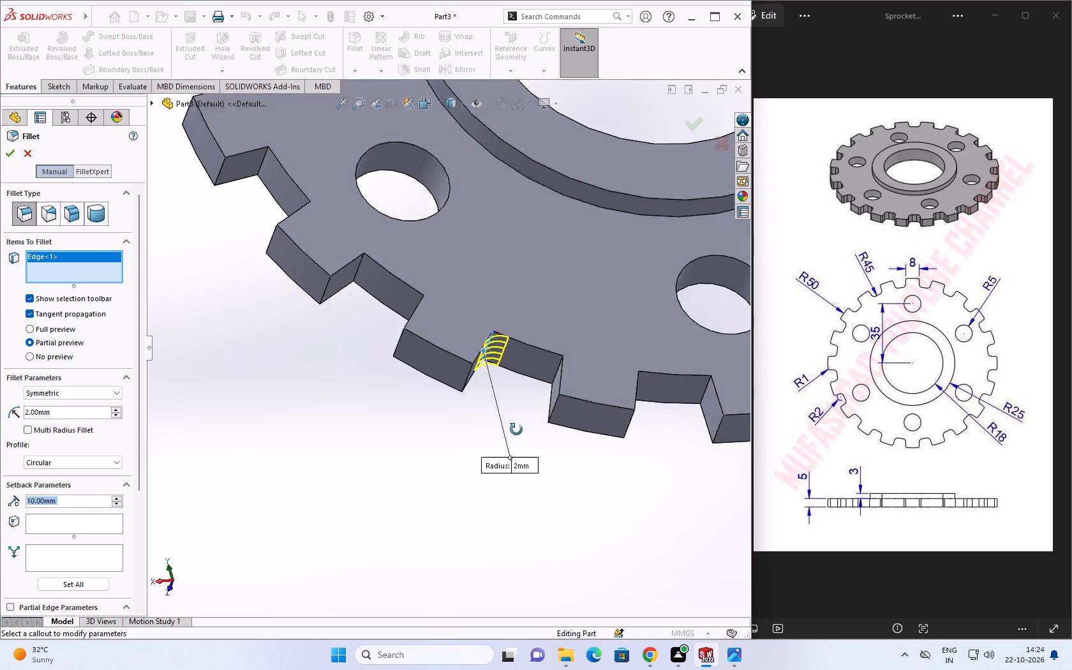
{"action": "middle_click_drag", "start_coordinate": [516, 429], "coordinate": [550, 452]}
{"action": "middle_click_drag", "start_coordinate": [506, 427], "coordinate": [415, 396]}
{"action": "left_click", "coordinate": [519, 339]}
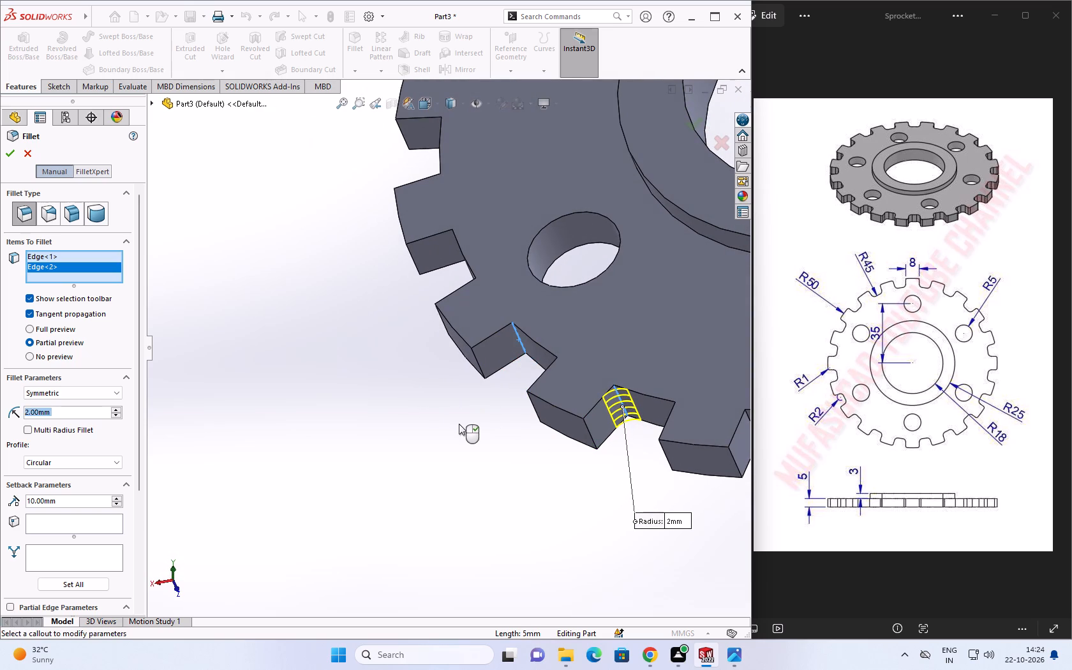
{"action": "middle_click_drag", "start_coordinate": [459, 422], "coordinate": [511, 445]}
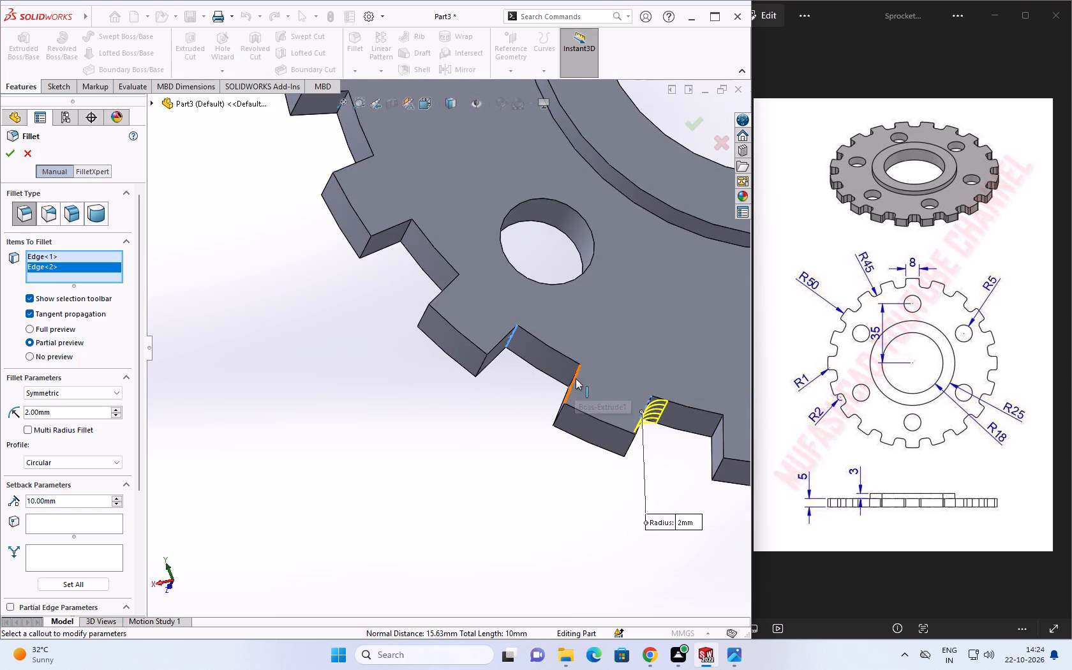
{"action": "middle_click_drag", "start_coordinate": [658, 443], "coordinate": [671, 435]}
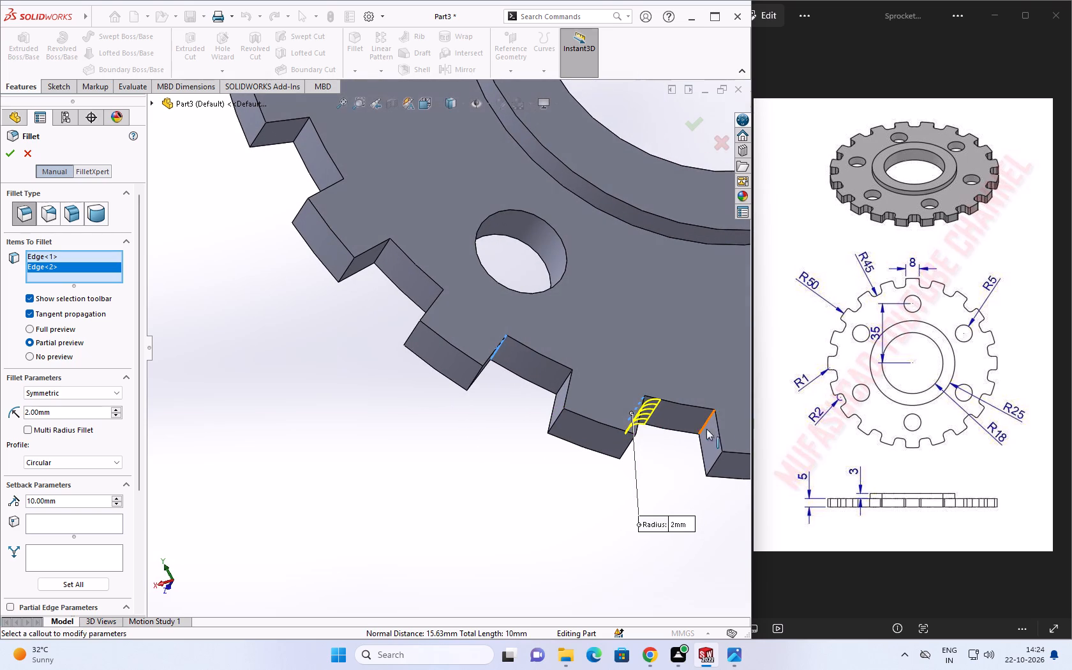
{"action": "left_click", "coordinate": [708, 419]}
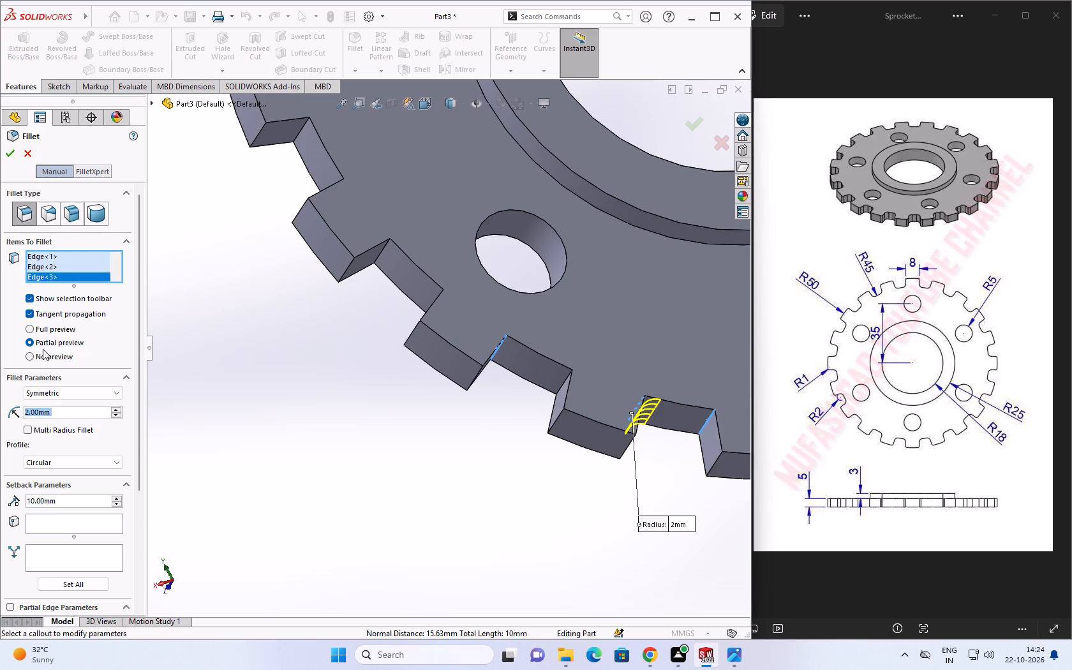
{"action": "left_click", "coordinate": [48, 331]}
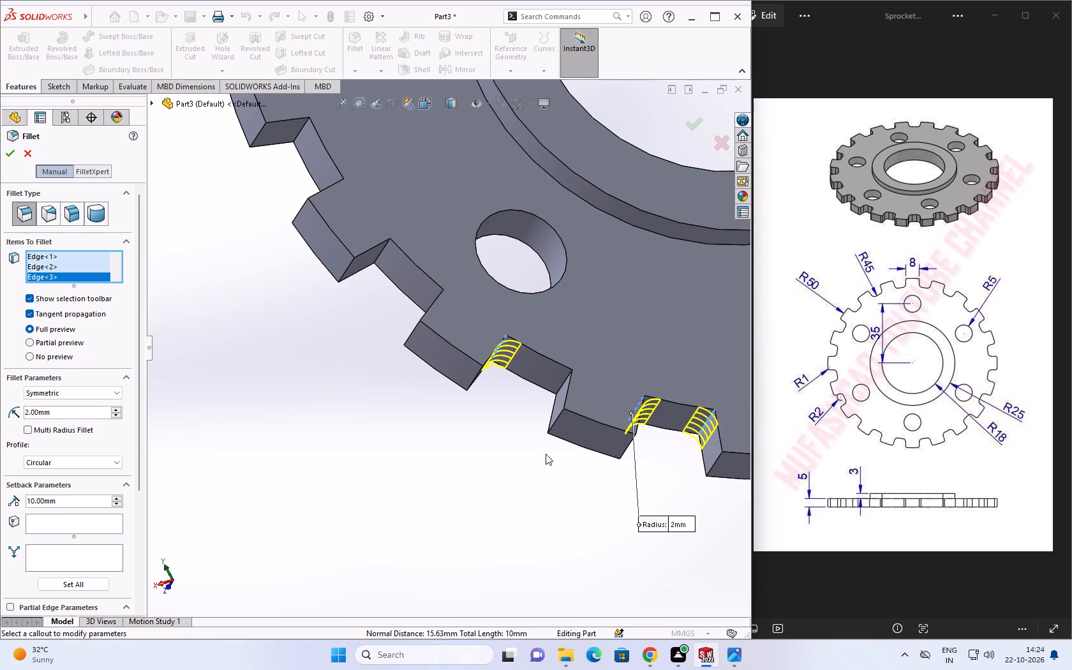
{"action": "left_click", "coordinate": [562, 387]}
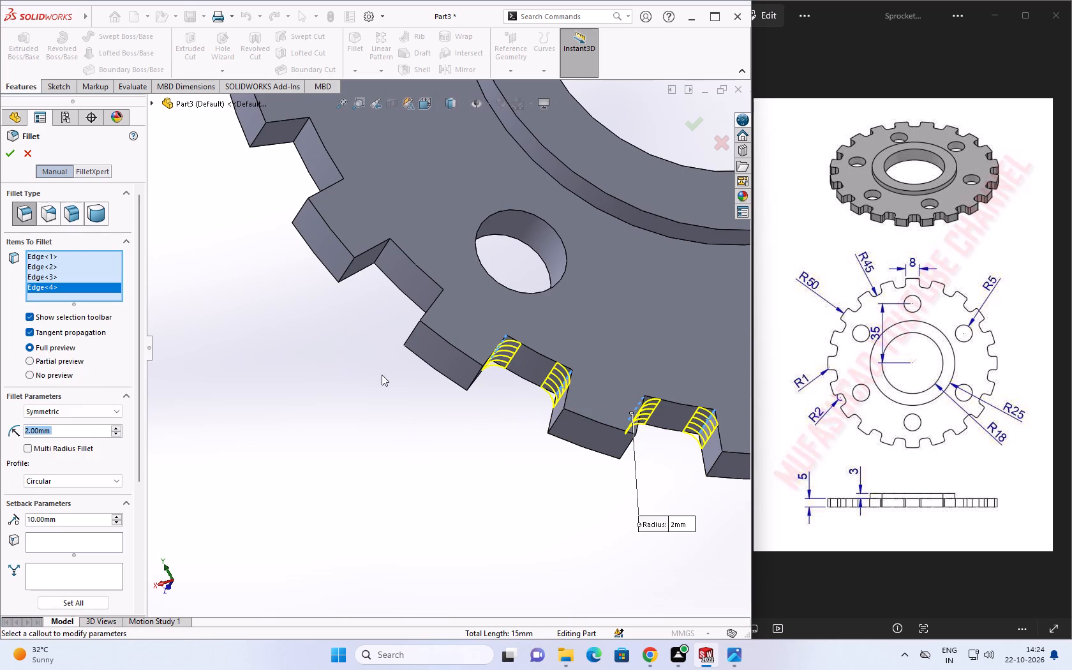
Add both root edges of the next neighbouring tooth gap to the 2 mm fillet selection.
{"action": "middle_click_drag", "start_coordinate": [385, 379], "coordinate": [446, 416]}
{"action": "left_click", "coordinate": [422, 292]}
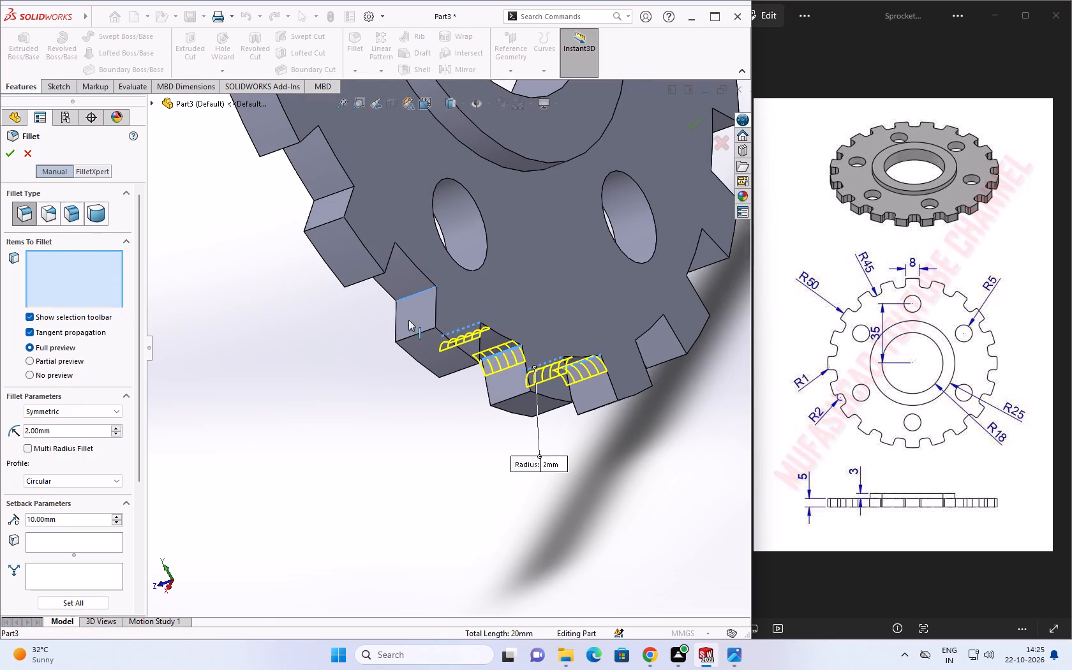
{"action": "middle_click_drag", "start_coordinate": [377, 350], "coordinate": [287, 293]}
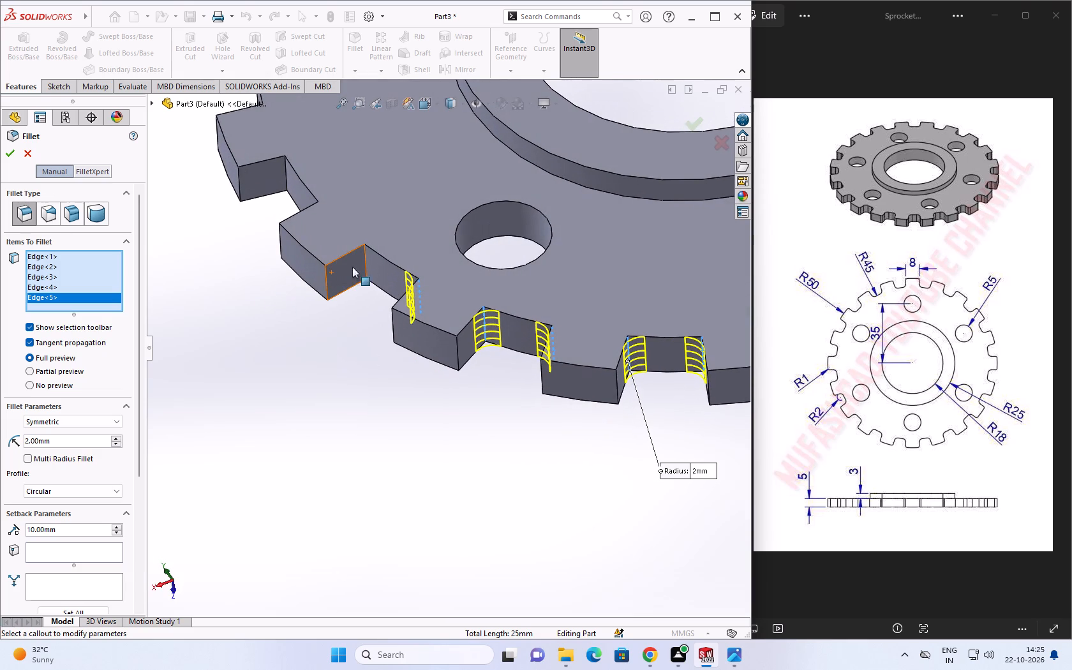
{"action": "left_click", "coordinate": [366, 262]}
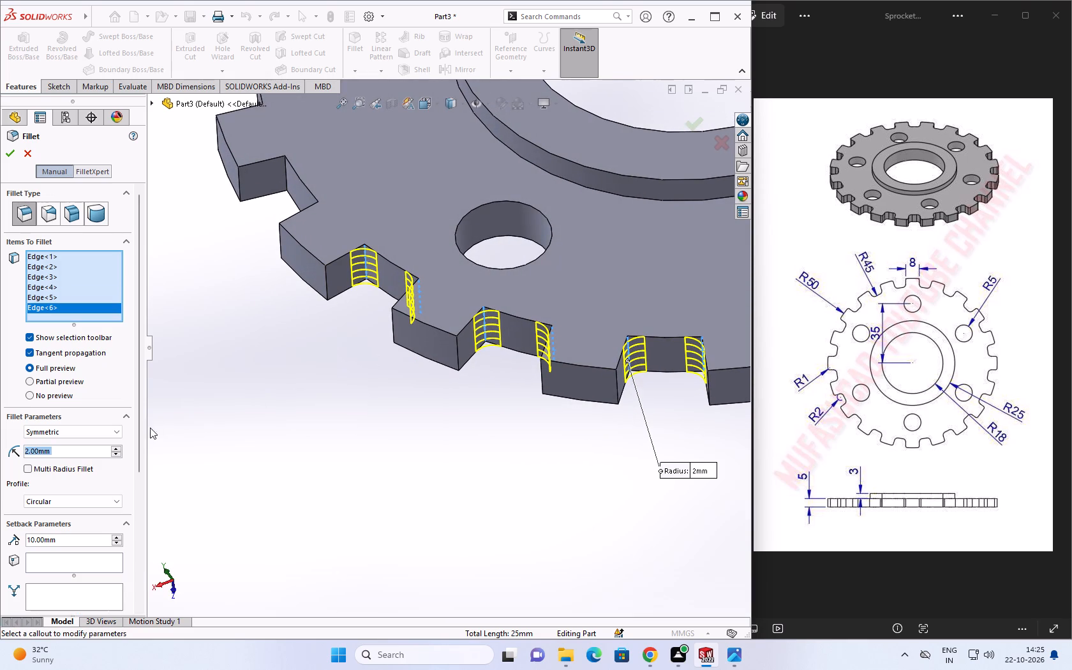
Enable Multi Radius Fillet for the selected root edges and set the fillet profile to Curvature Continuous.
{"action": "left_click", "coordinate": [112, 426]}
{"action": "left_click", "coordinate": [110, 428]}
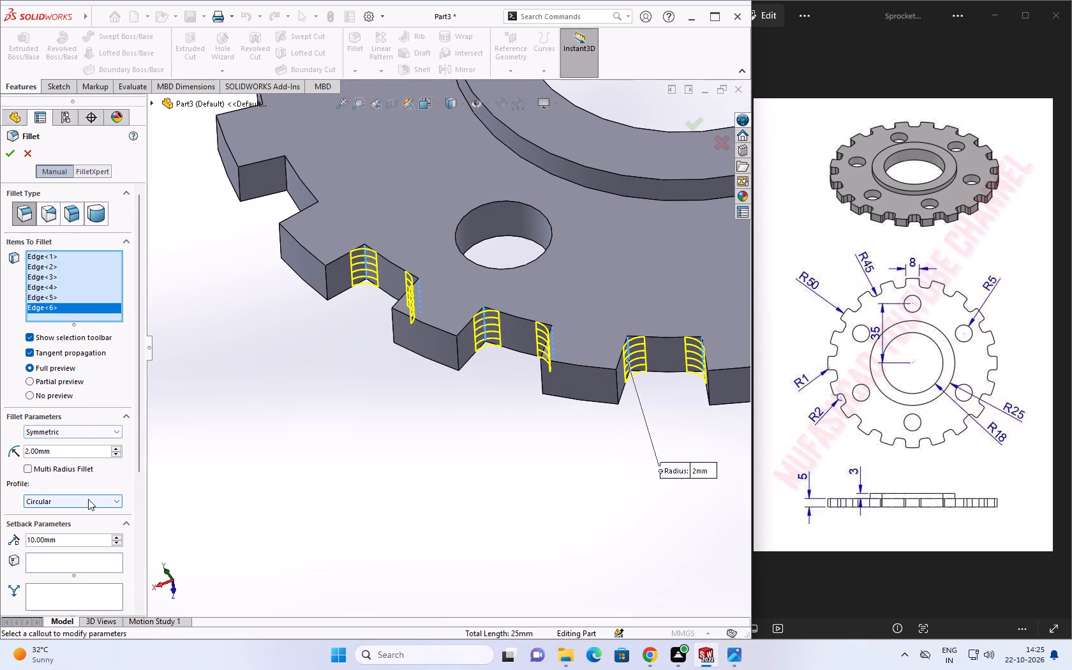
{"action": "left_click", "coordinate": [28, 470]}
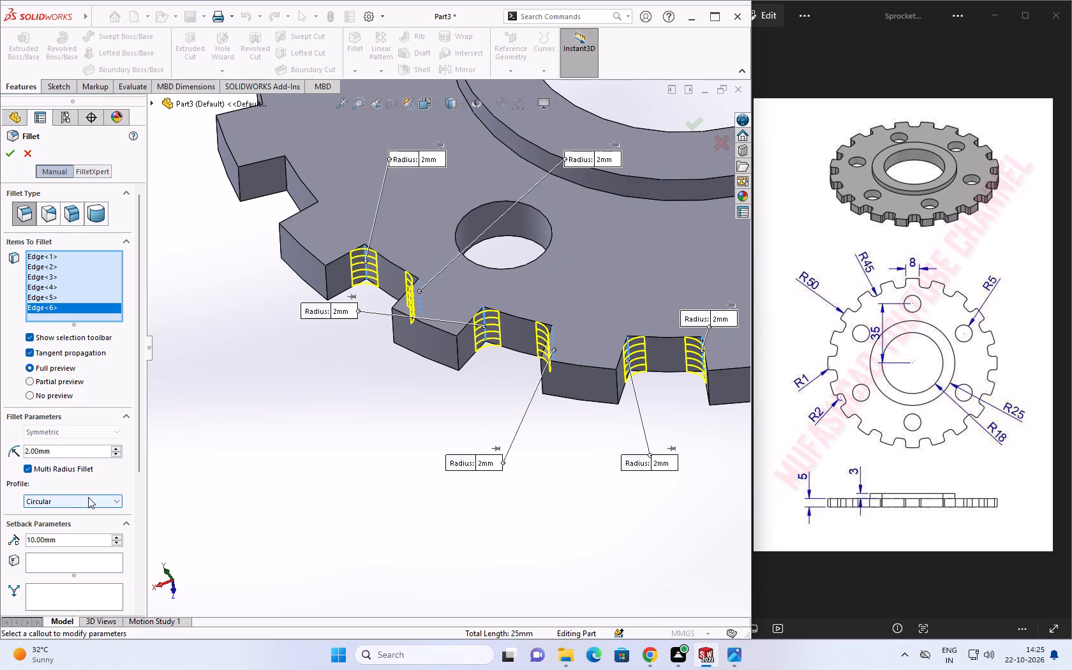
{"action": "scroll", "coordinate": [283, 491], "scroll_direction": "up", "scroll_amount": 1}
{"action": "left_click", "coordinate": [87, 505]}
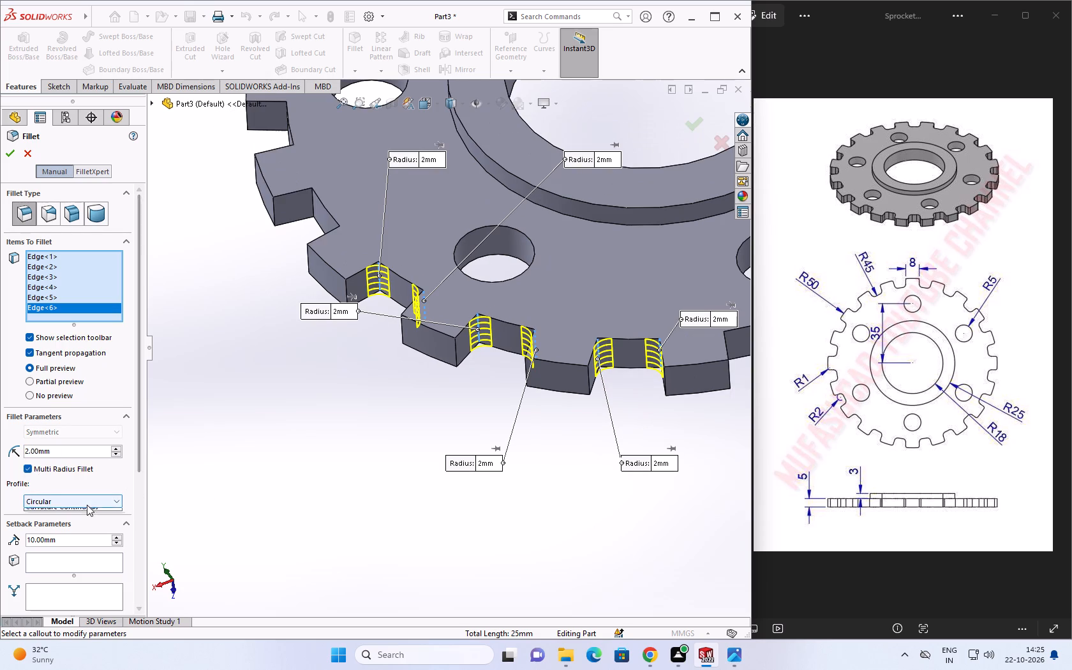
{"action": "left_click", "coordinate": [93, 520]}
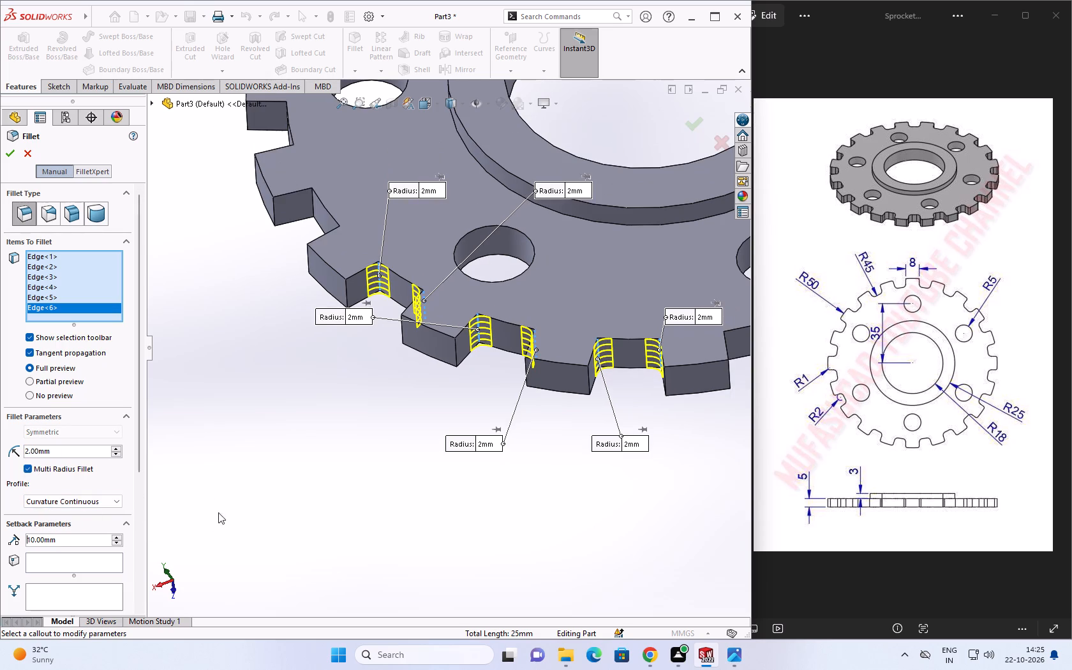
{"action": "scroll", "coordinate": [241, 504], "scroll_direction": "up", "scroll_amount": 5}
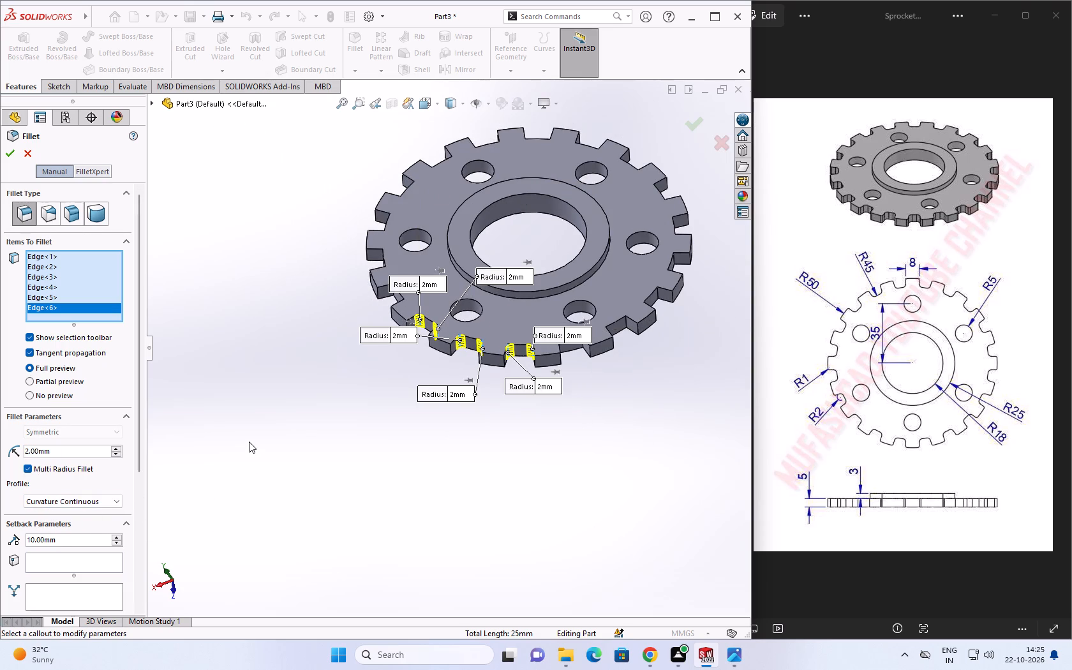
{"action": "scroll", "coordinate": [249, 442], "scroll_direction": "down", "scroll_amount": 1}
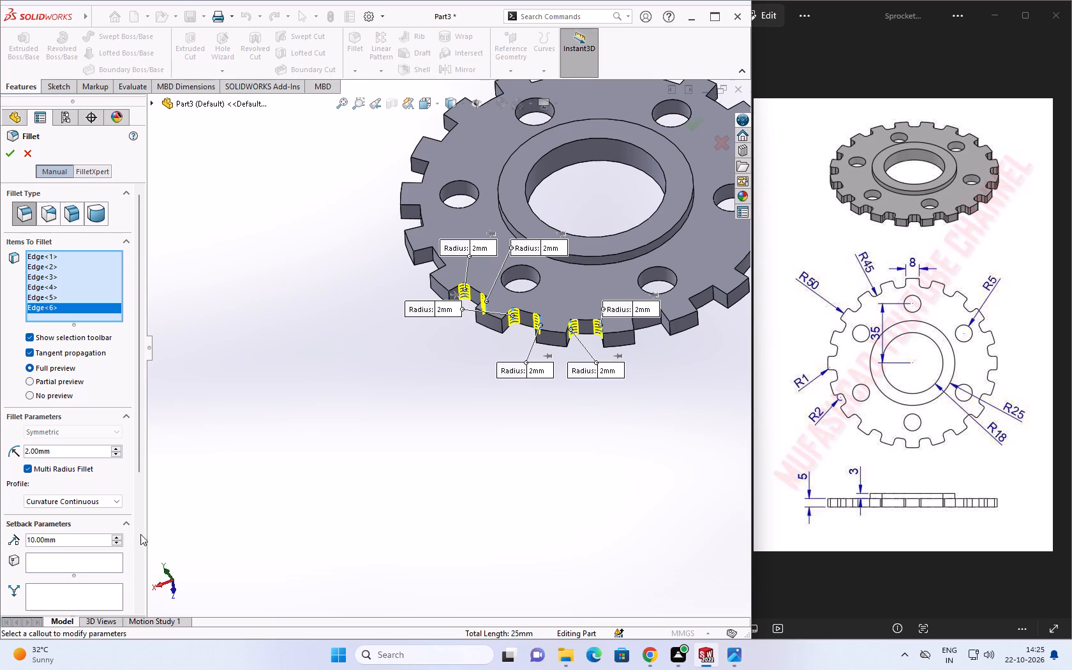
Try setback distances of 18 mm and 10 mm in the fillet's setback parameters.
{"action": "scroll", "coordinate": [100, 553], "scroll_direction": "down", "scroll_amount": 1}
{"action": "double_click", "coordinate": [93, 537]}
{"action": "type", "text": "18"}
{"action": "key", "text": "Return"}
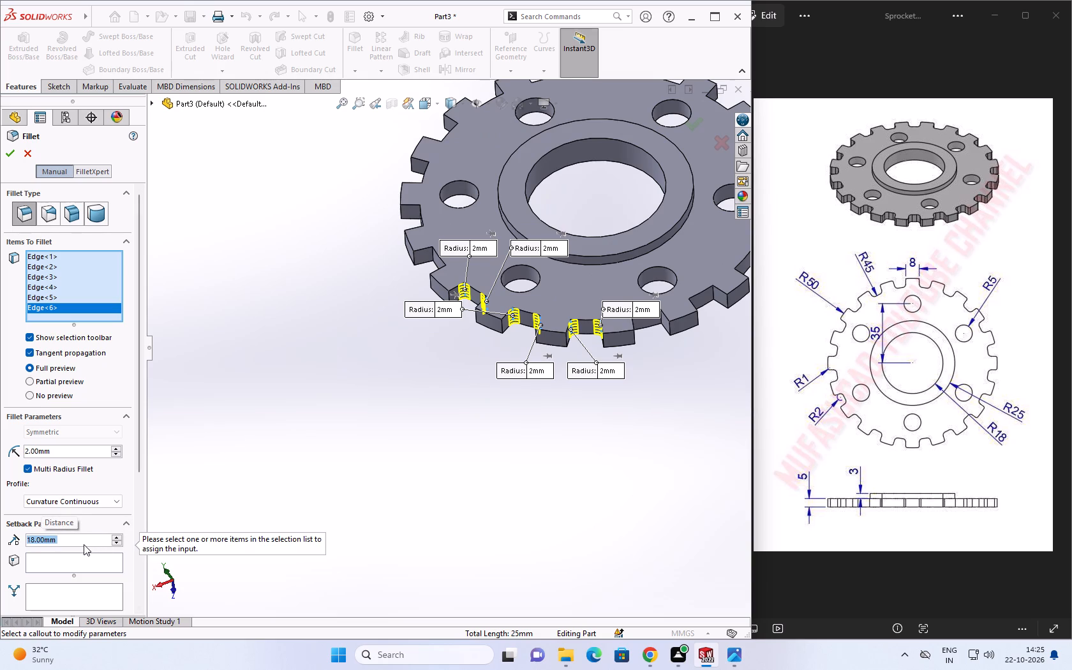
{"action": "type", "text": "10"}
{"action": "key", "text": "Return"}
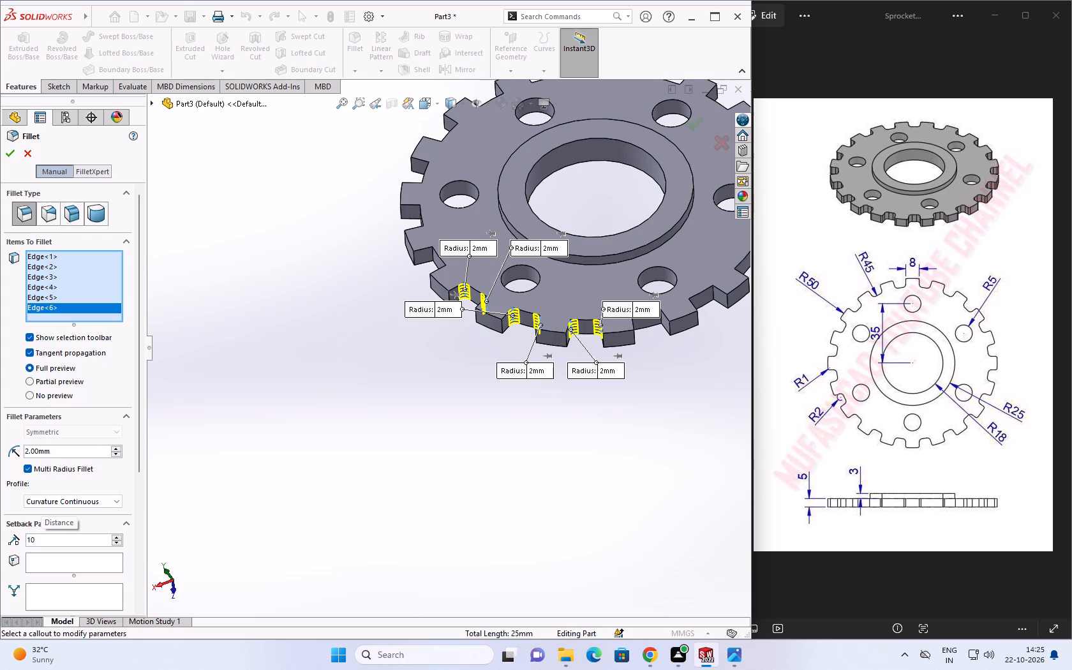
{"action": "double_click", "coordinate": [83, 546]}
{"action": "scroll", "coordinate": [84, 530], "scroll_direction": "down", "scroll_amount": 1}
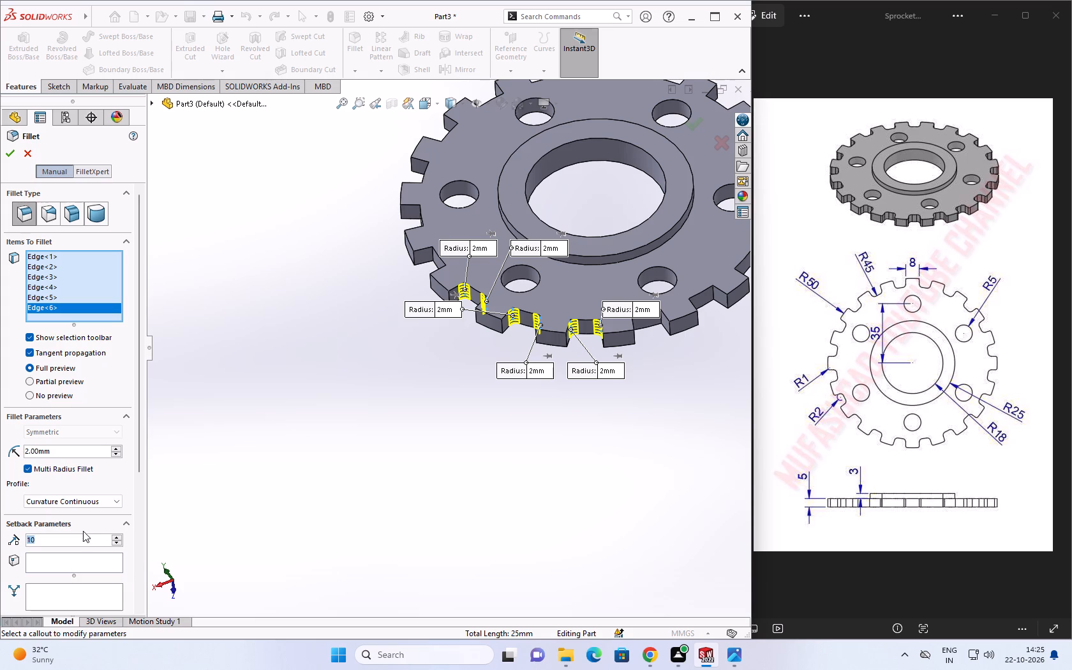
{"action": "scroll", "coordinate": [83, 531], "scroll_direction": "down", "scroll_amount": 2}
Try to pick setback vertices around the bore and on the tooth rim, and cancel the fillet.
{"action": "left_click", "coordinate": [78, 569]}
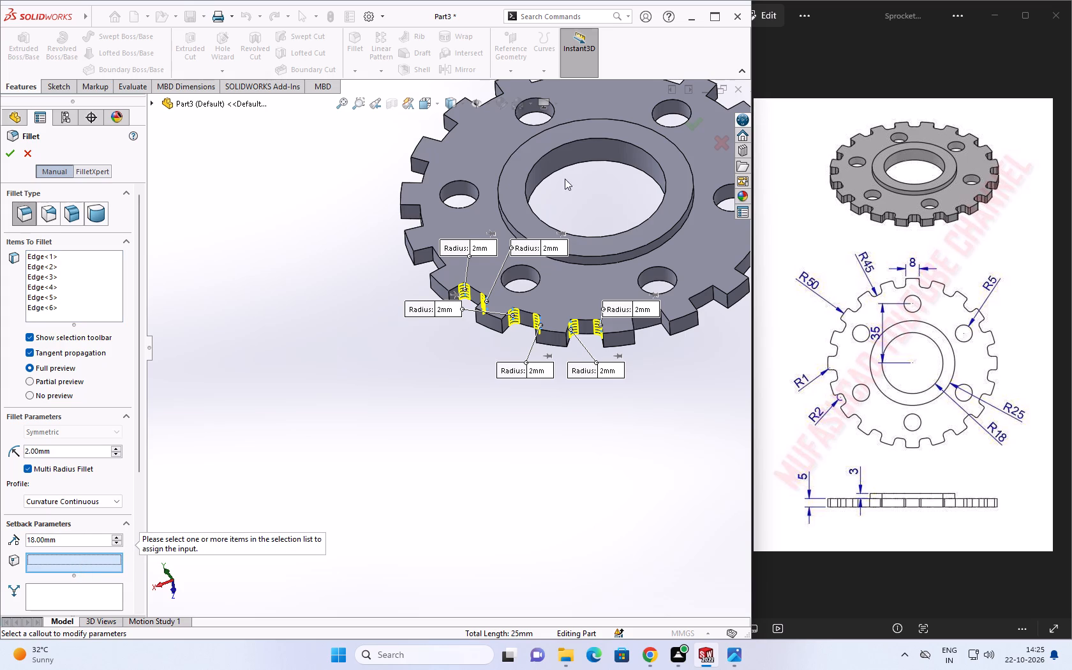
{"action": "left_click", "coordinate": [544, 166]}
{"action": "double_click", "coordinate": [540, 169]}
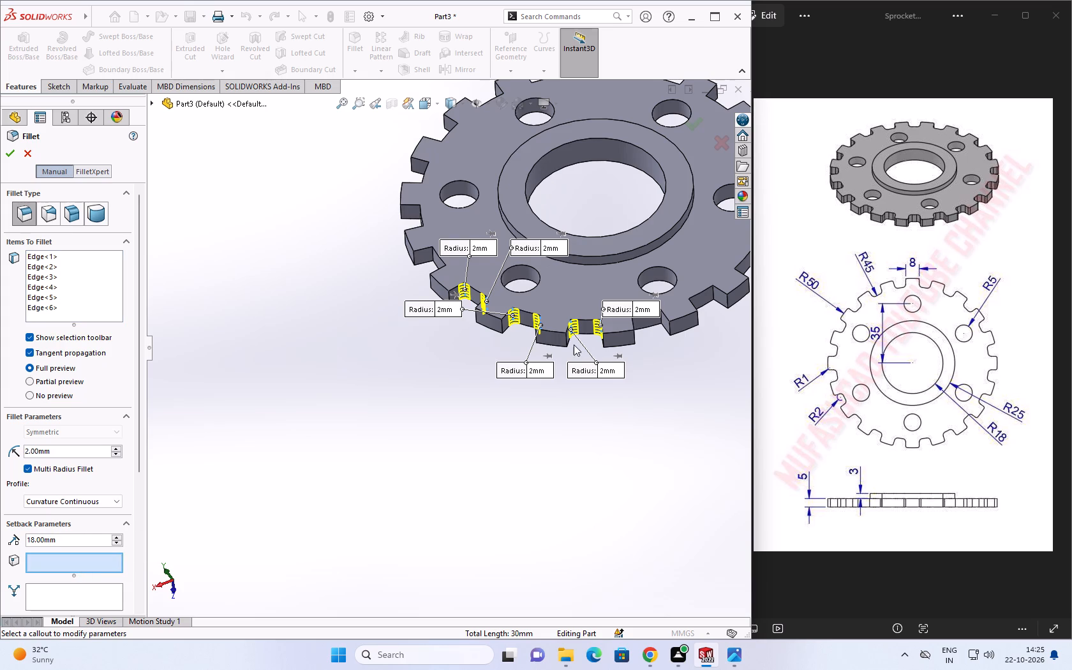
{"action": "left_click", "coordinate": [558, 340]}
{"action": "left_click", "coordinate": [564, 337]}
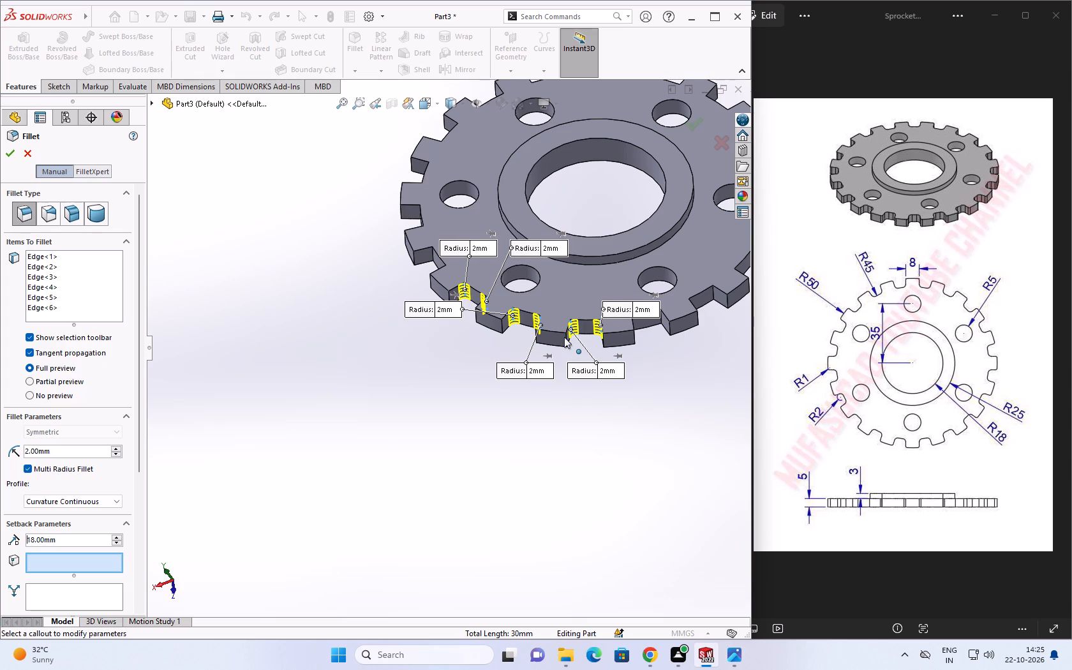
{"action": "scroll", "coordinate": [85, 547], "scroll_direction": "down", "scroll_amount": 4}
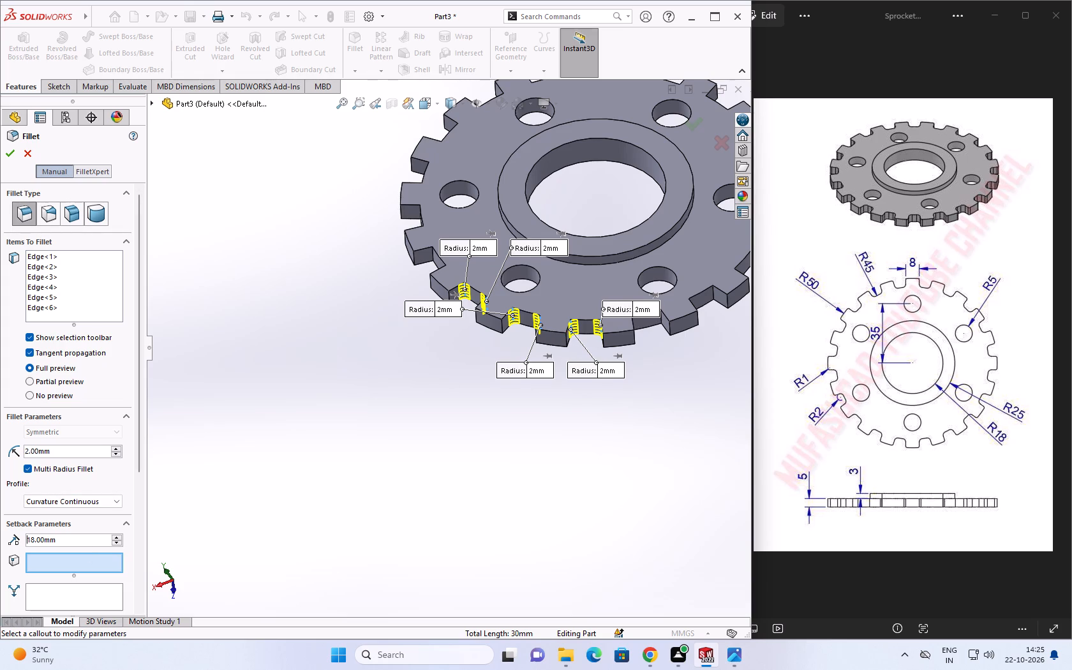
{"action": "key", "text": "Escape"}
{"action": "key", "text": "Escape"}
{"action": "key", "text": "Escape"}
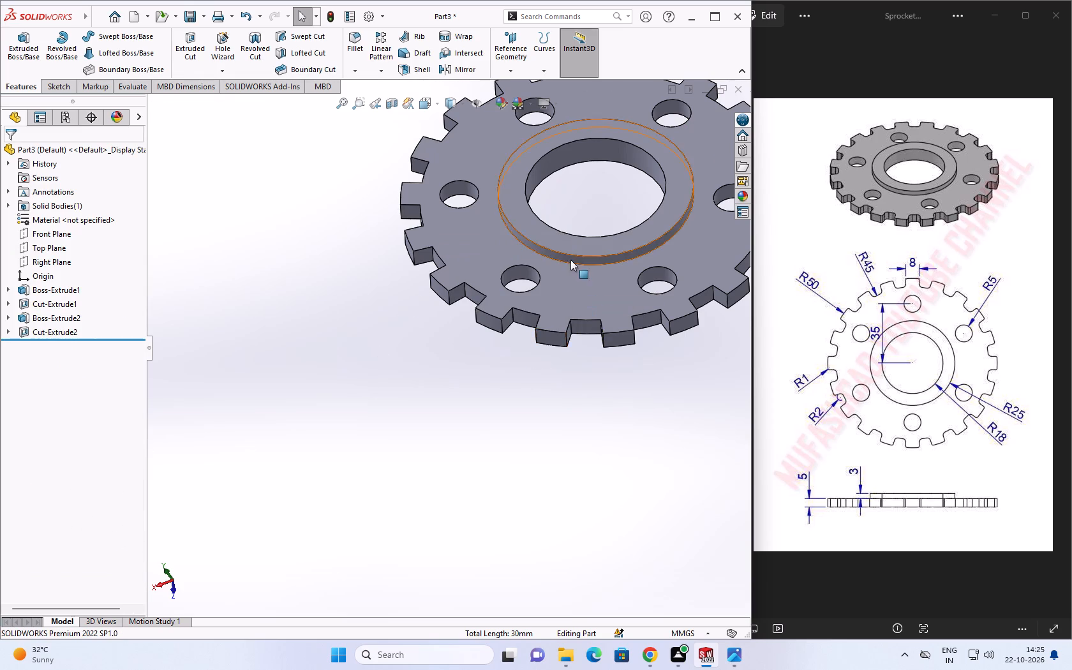
Apply a symmetric 2 mm radius constant-size fillet with circular profile to both root edges of one tooth gap.
{"action": "scroll", "coordinate": [562, 264], "scroll_direction": "down", "scroll_amount": 4}
{"action": "middle_click_drag", "start_coordinate": [506, 456], "coordinate": [517, 368]}
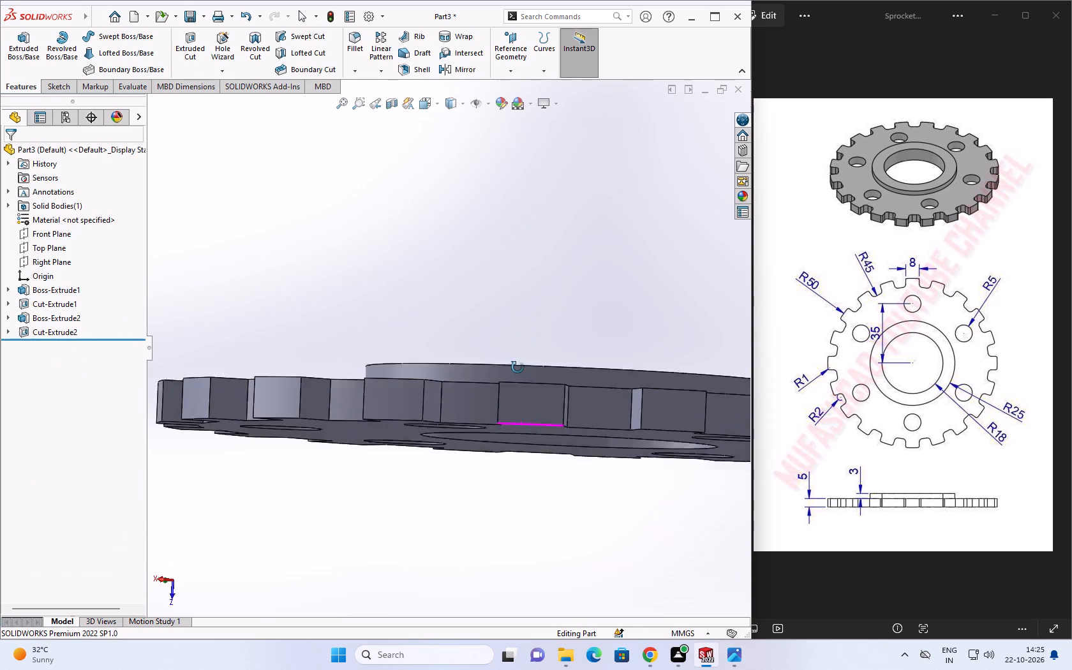
{"action": "middle_click_drag", "start_coordinate": [517, 368], "coordinate": [507, 403]}
{"action": "scroll", "coordinate": [509, 406], "scroll_direction": "up", "scroll_amount": 3}
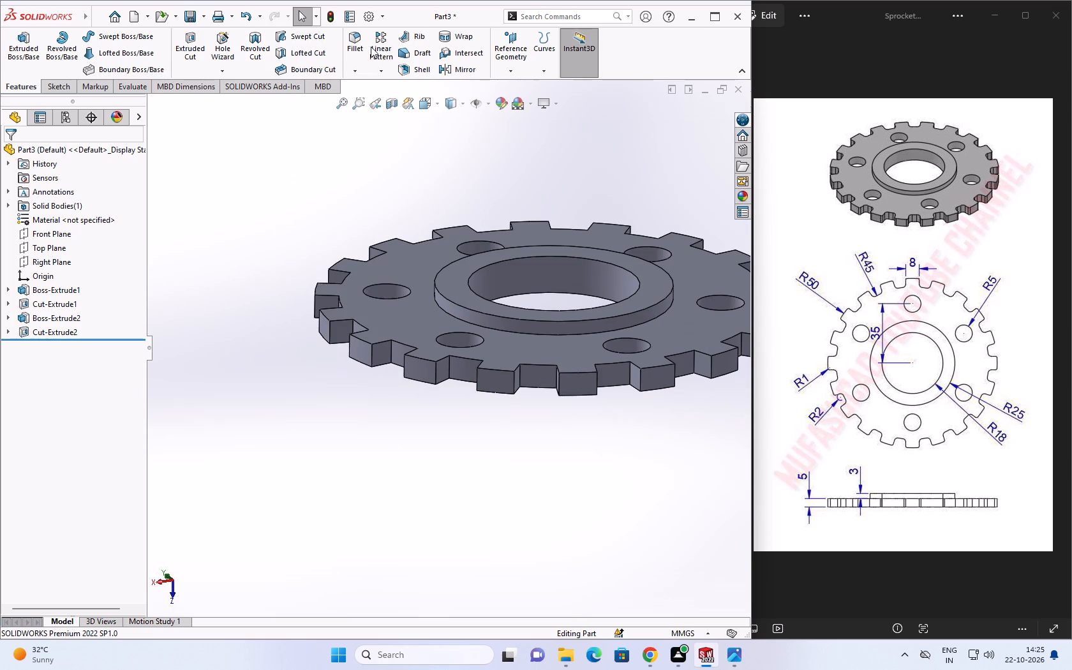
{"action": "left_click", "coordinate": [354, 41]}
{"action": "left_click", "coordinate": [391, 350]}
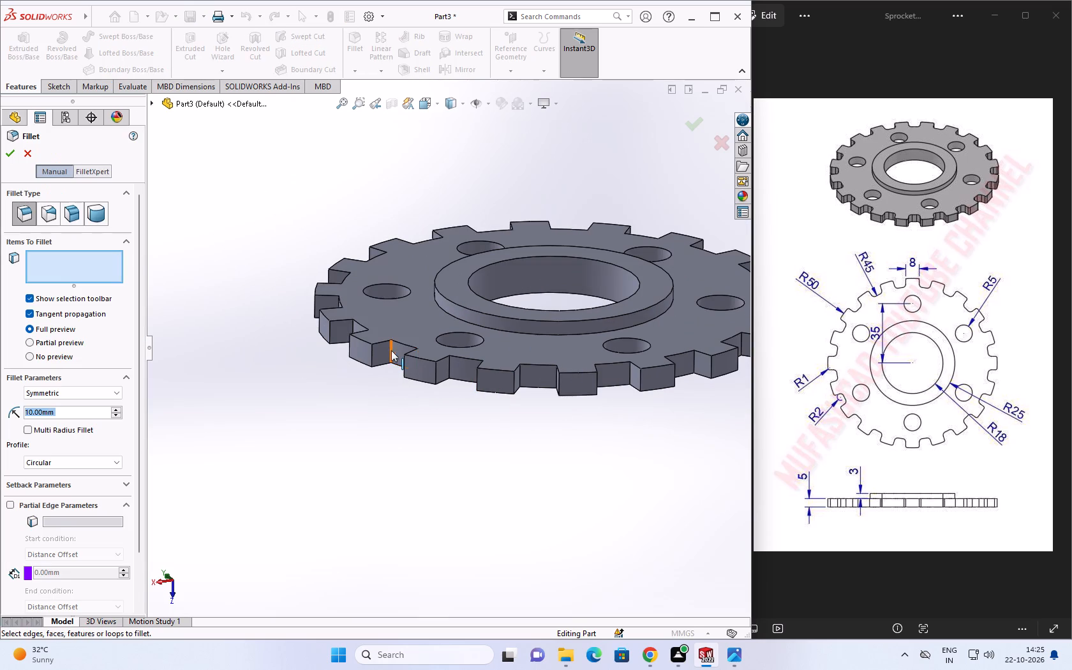
{"action": "key", "text": "2"}
{"action": "key", "text": "Return"}
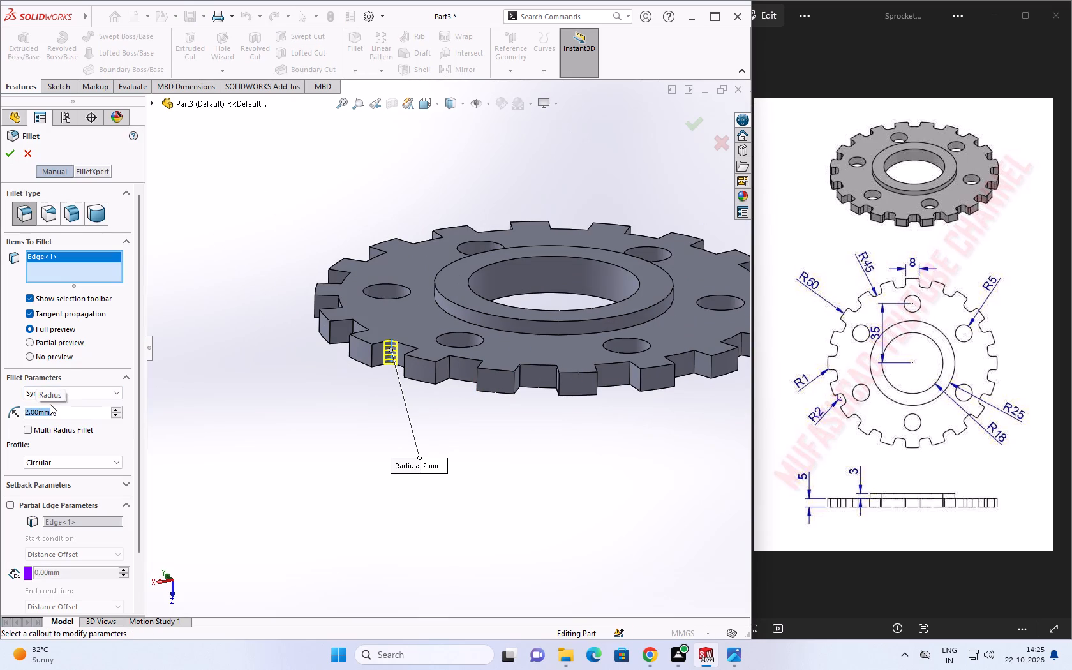
{"action": "middle_click_drag", "start_coordinate": [414, 456], "coordinate": [482, 491]}
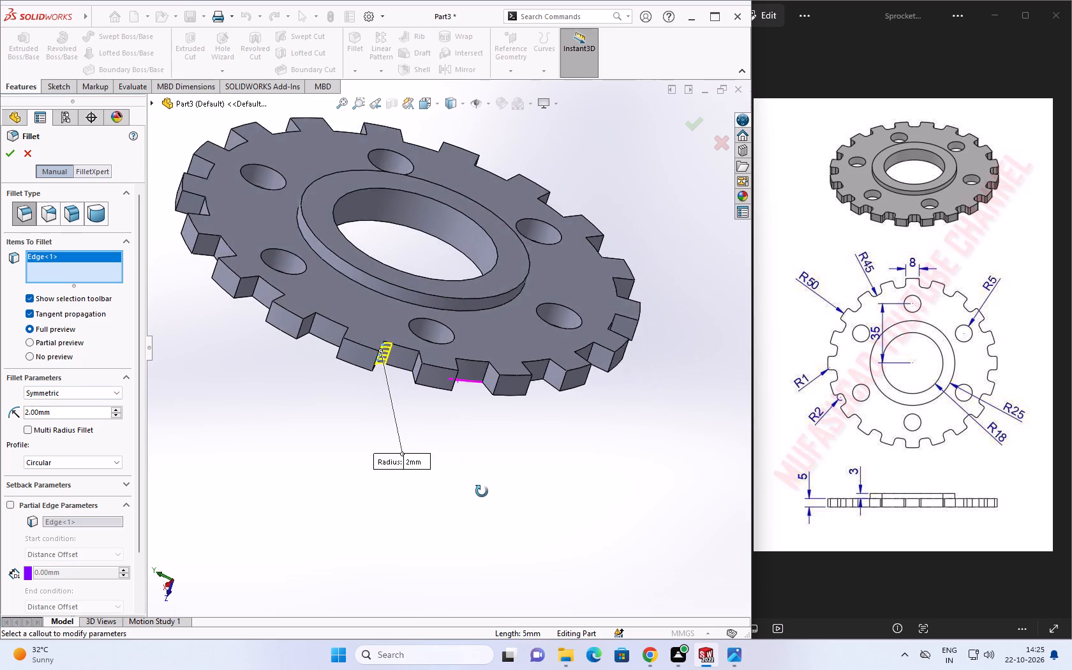
{"action": "middle_click_drag", "start_coordinate": [482, 491], "coordinate": [488, 498]}
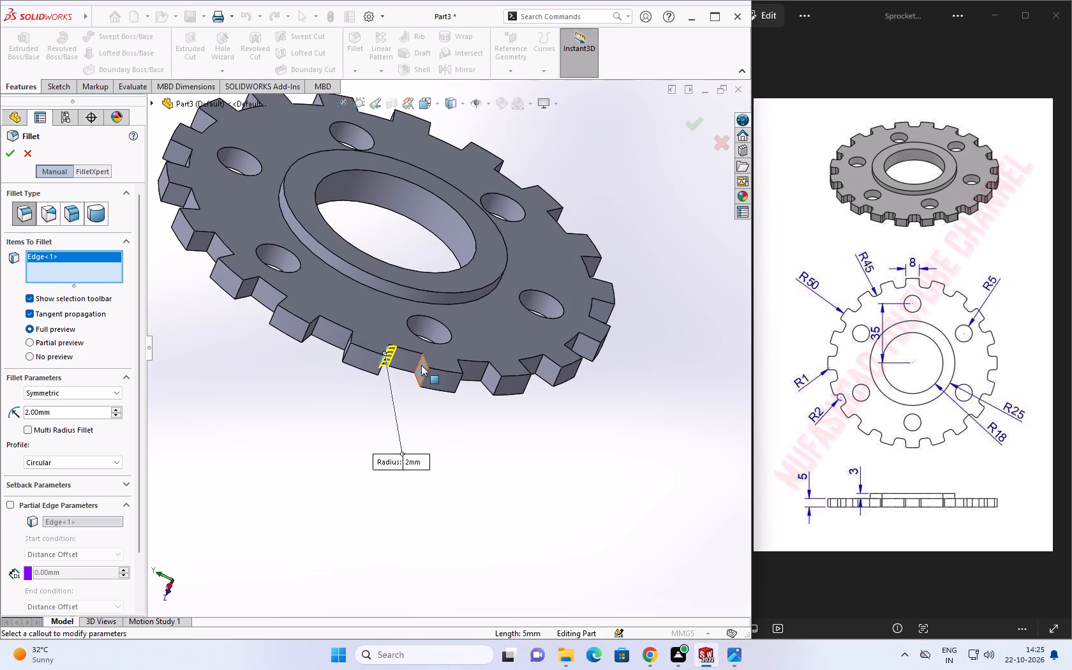
{"action": "left_click", "coordinate": [418, 361]}
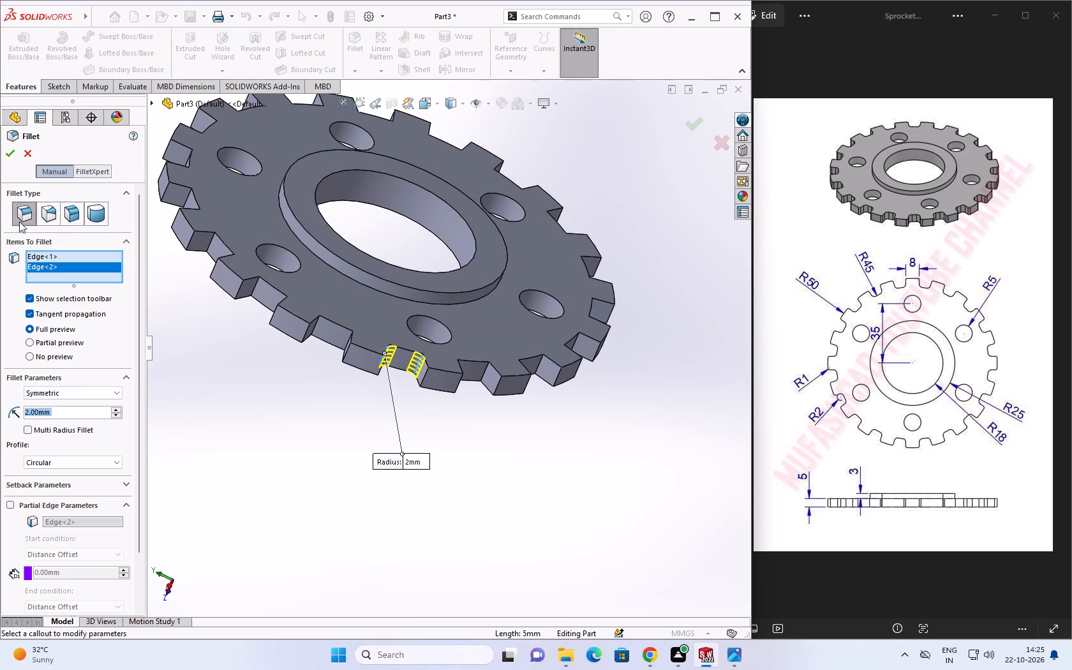
{"action": "left_click", "coordinate": [8, 156]}
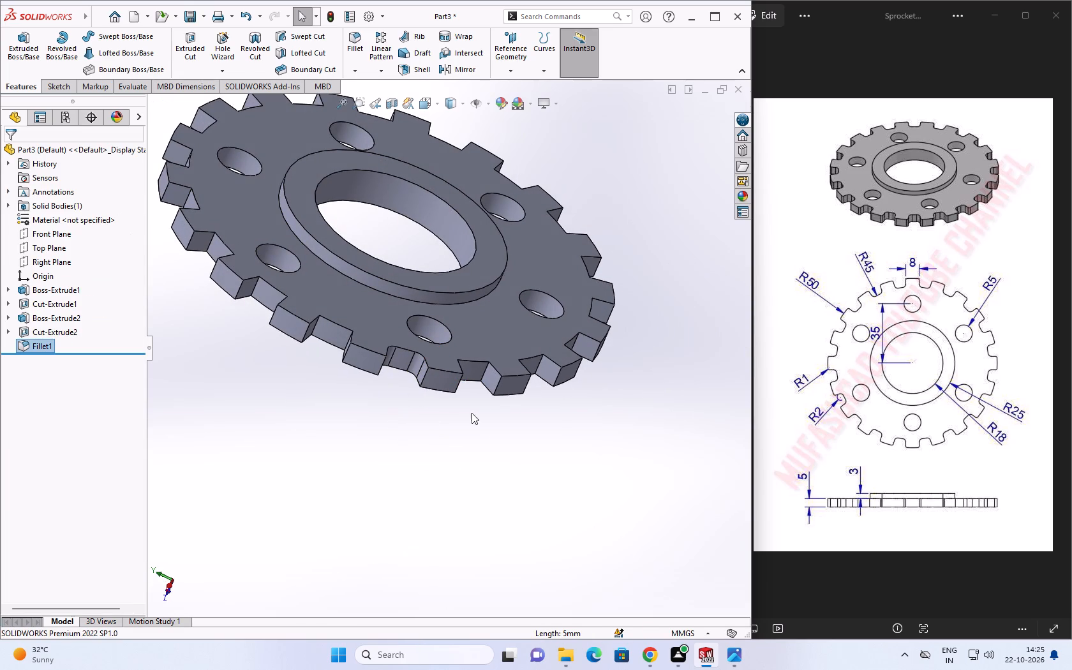
{"action": "key", "text": "Escape"}
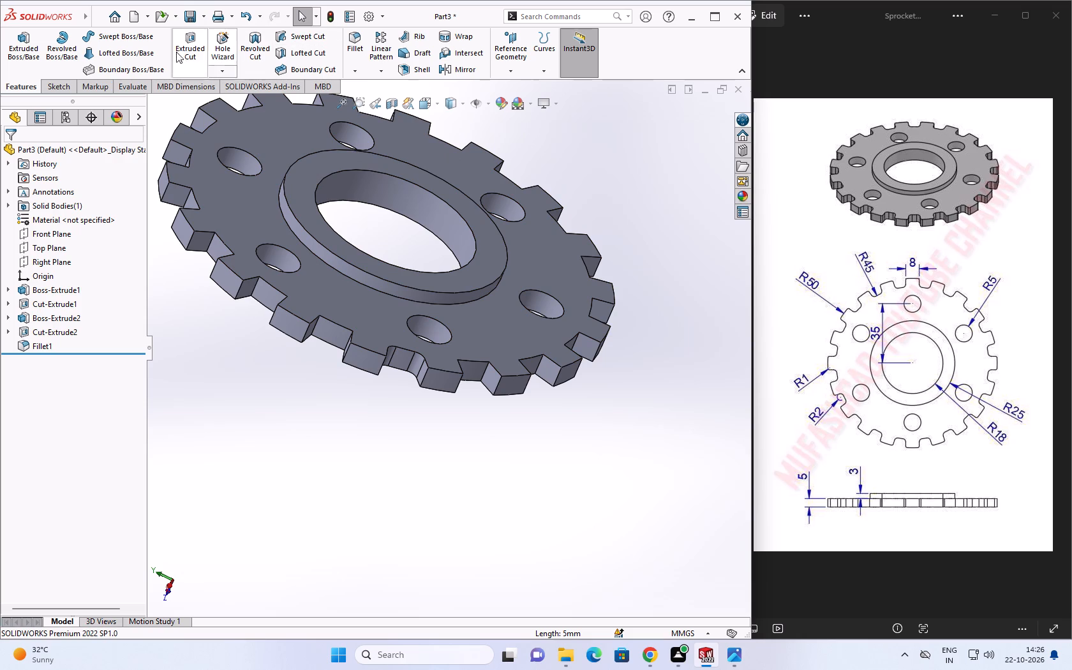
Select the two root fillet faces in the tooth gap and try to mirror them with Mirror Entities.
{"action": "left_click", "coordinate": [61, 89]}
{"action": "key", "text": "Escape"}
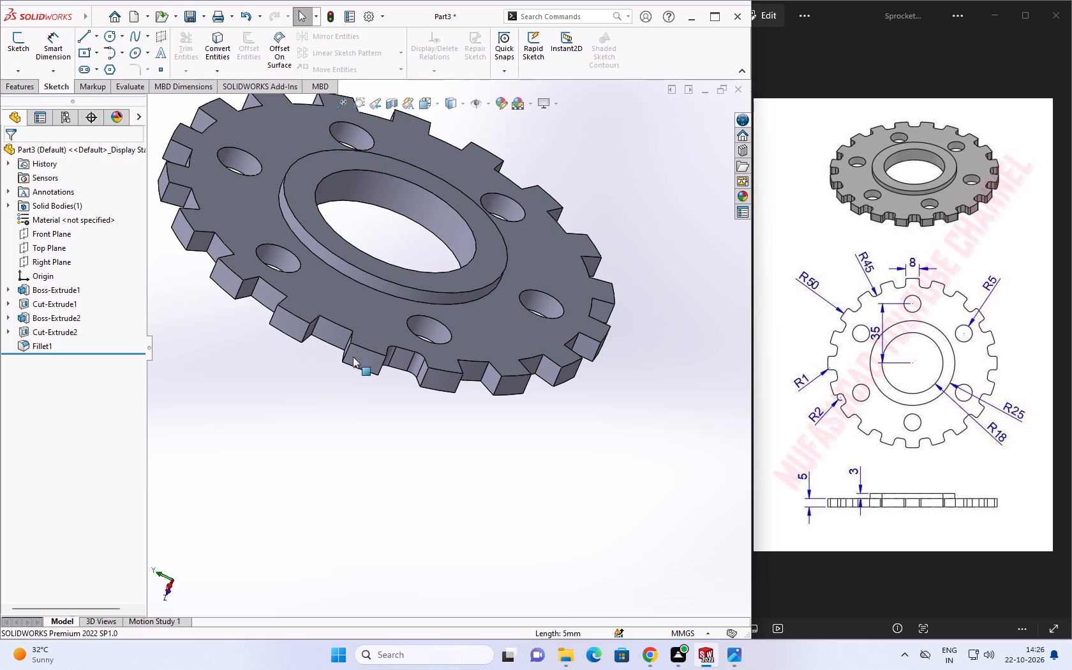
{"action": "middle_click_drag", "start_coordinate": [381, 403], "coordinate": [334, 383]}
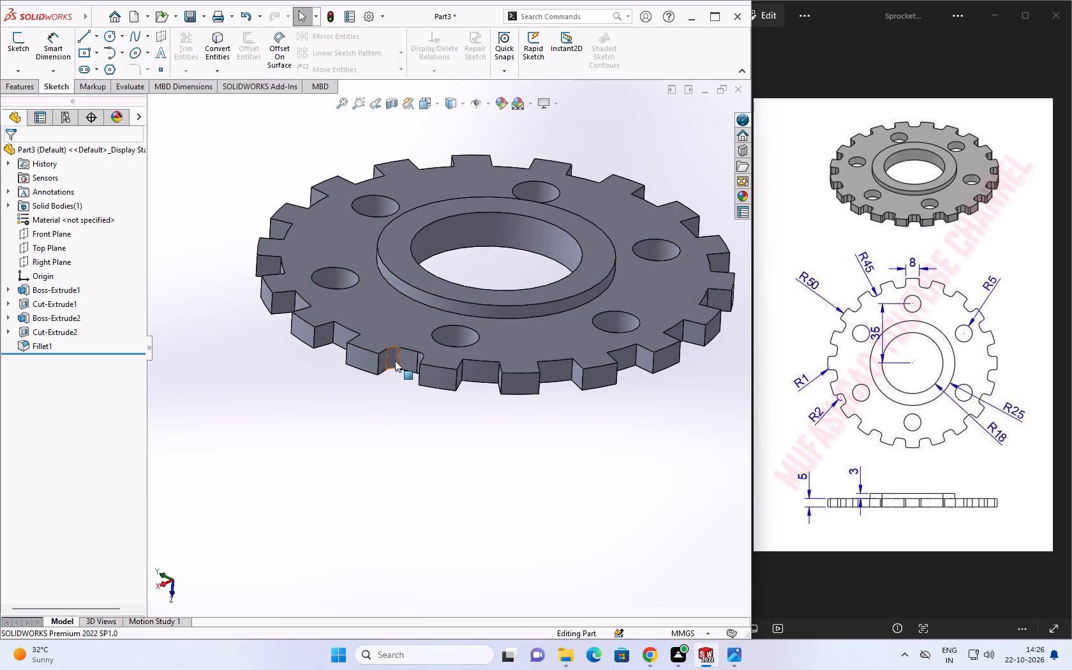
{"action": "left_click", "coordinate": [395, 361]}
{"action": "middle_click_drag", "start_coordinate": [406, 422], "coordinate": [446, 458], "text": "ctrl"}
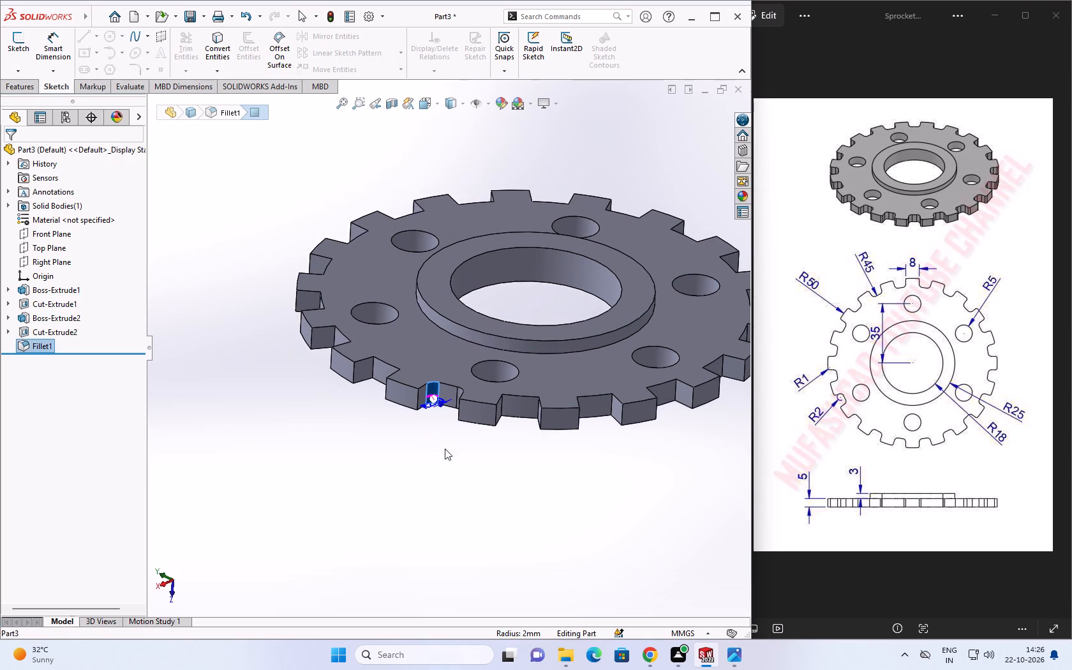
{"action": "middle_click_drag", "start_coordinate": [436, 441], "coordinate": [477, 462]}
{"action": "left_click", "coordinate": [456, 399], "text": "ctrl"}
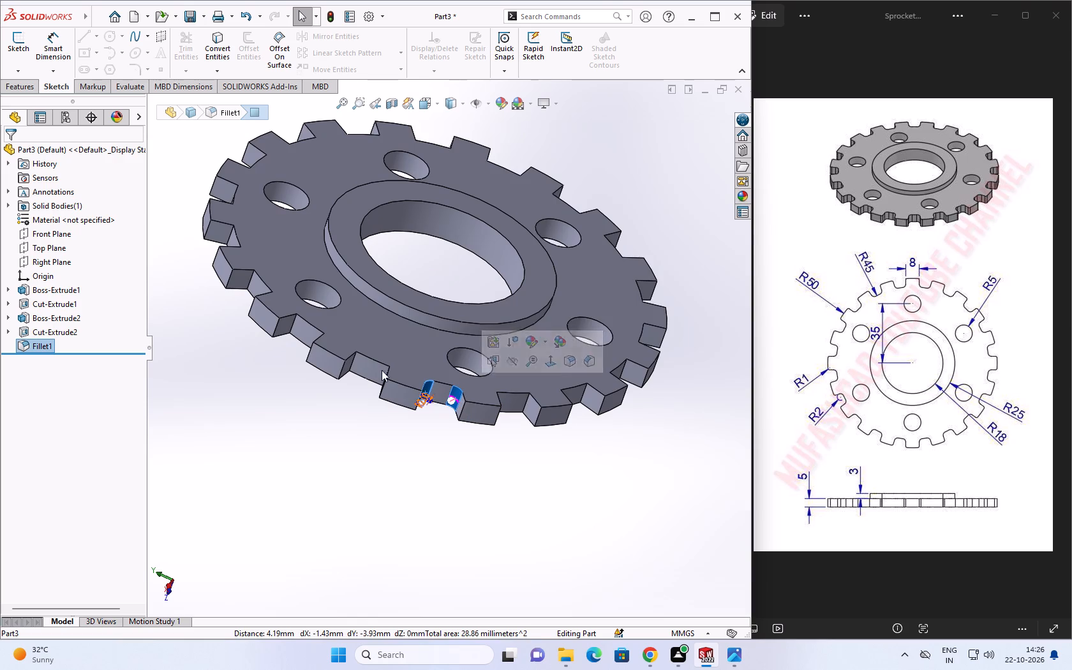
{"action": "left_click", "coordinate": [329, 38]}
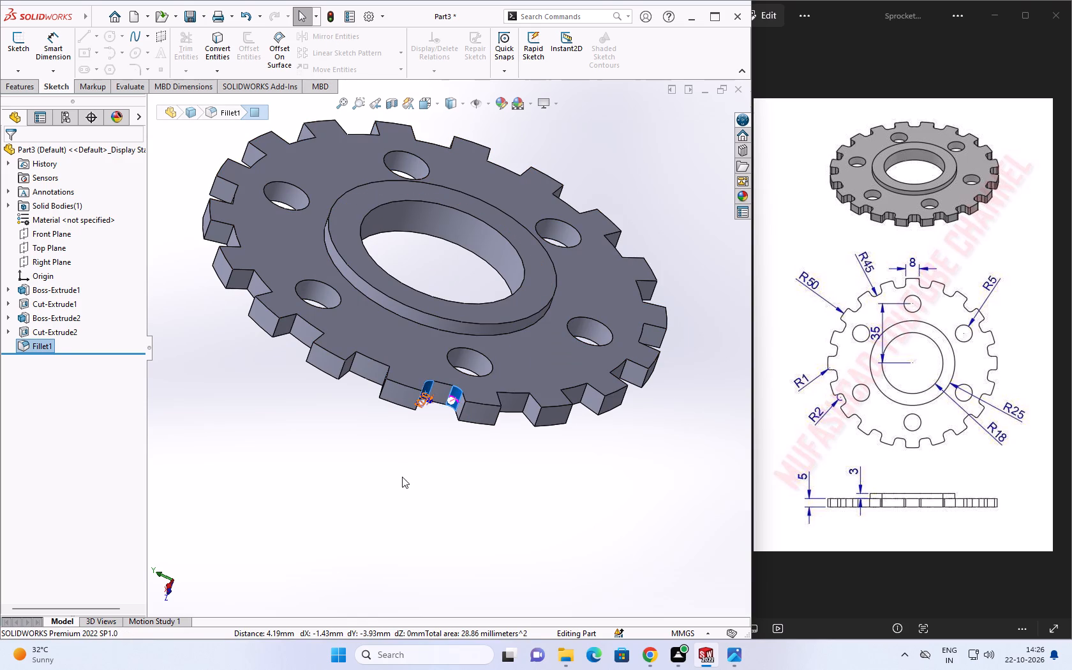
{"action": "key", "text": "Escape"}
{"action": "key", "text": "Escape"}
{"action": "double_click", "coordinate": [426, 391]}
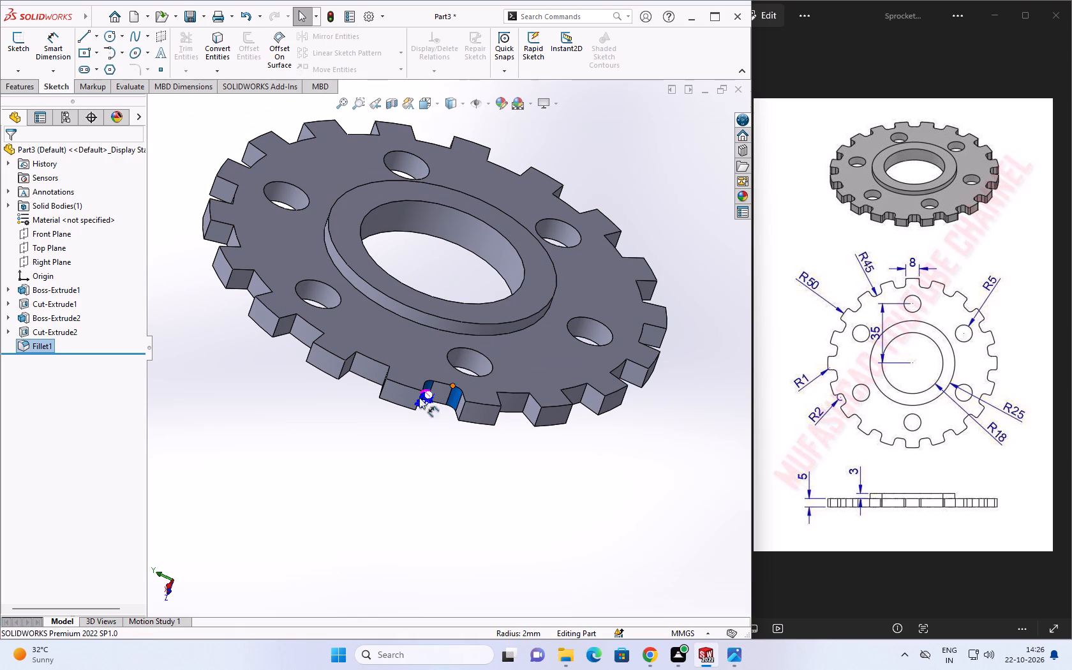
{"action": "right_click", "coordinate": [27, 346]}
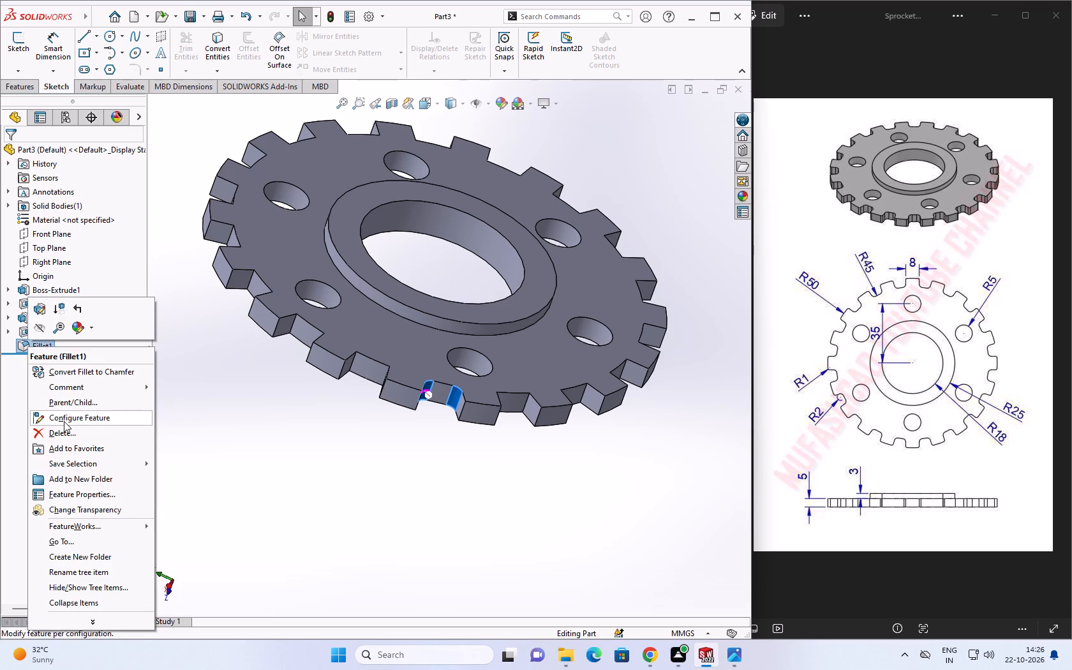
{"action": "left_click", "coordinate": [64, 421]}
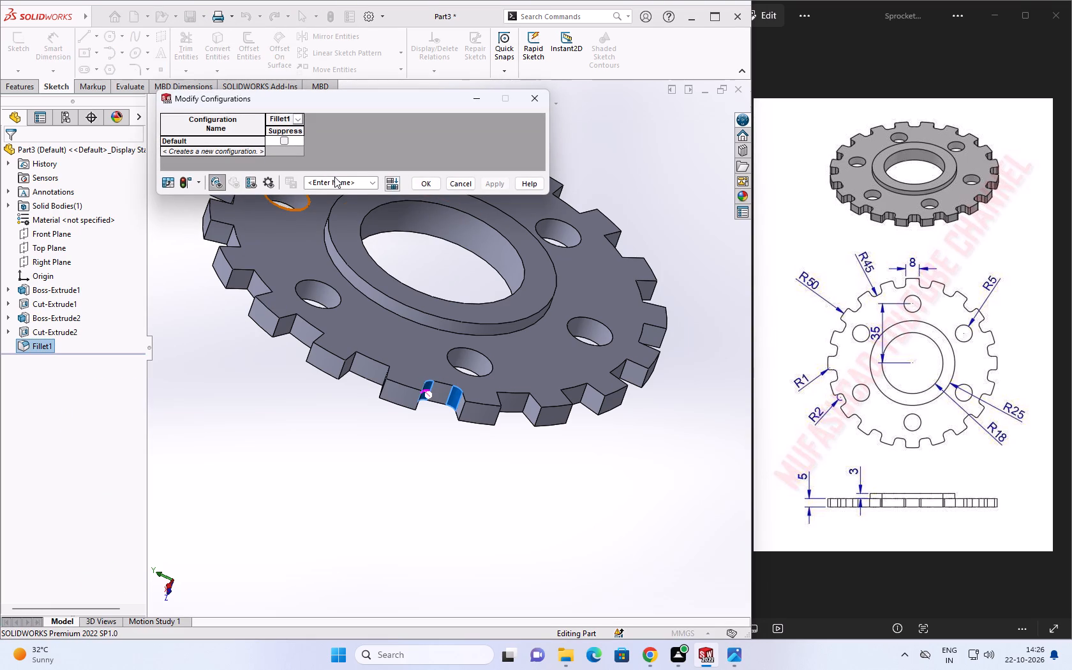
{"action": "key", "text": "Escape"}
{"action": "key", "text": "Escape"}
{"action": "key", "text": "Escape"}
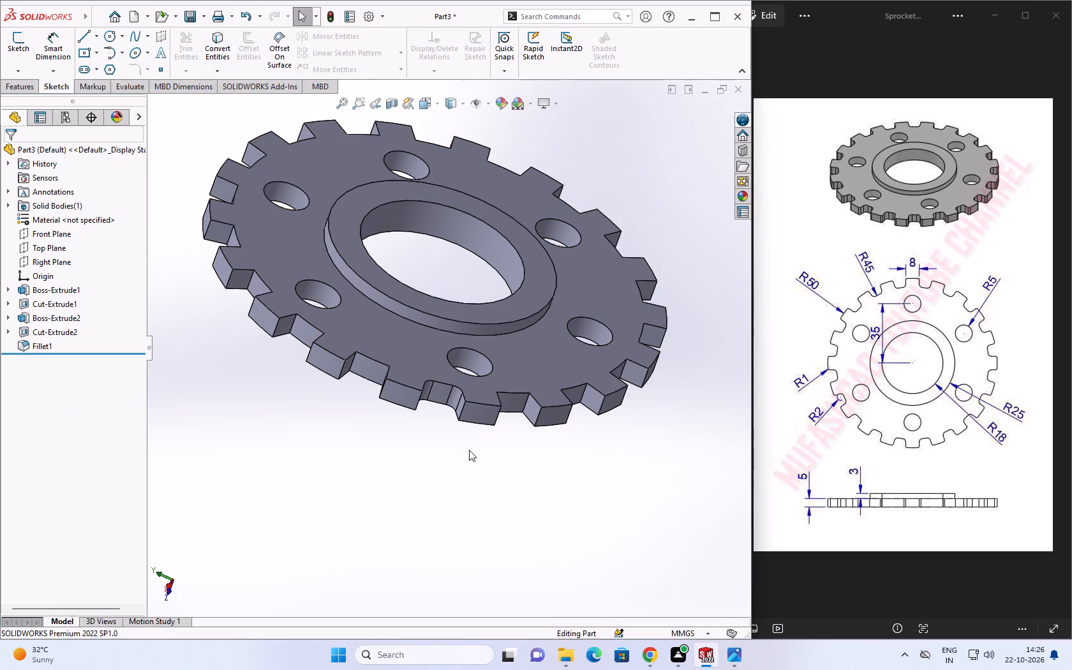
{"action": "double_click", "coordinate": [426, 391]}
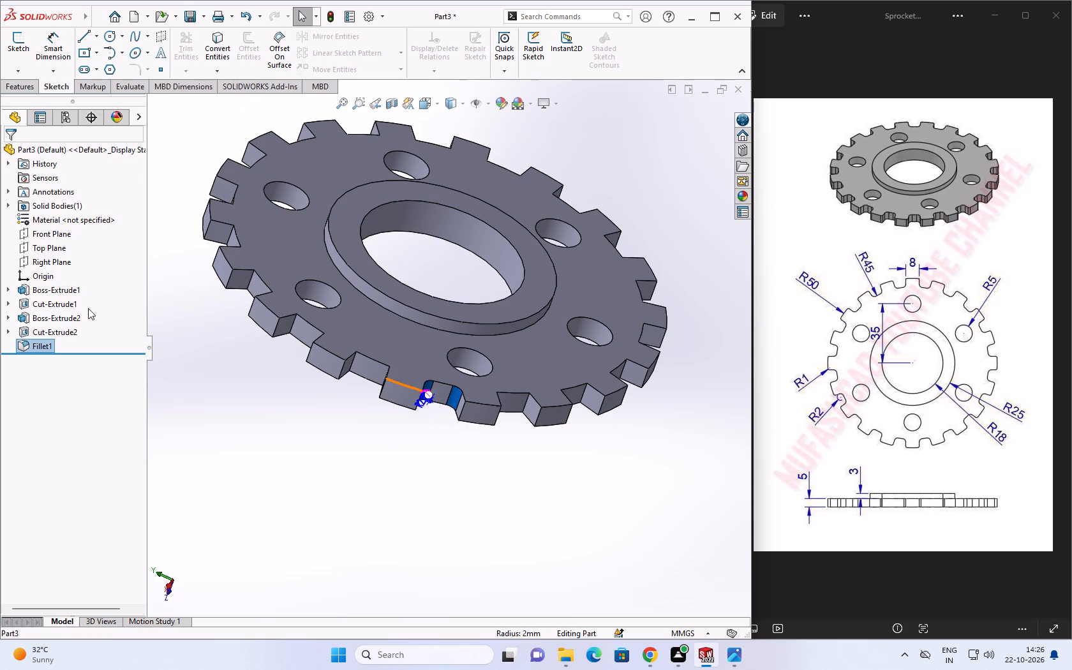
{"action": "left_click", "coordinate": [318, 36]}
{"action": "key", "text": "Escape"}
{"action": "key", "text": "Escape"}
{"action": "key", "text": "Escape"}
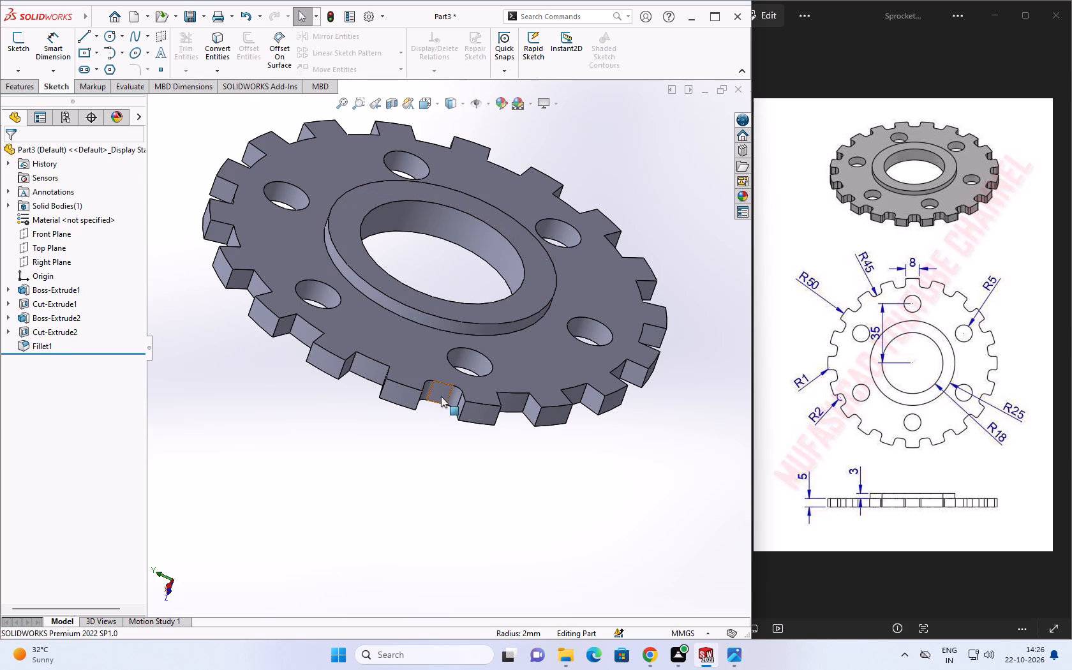
Open the existing 2 mm root fillet for editing.
{"action": "left_click", "coordinate": [454, 399]}
{"action": "left_click", "coordinate": [32, 343]}
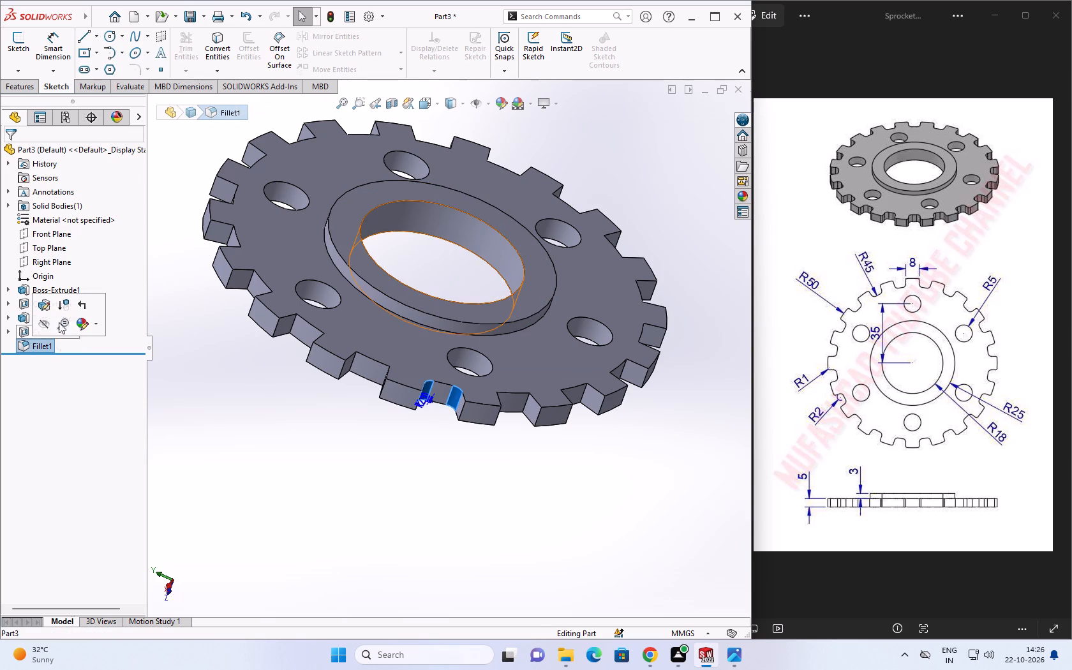
{"action": "left_click", "coordinate": [48, 306]}
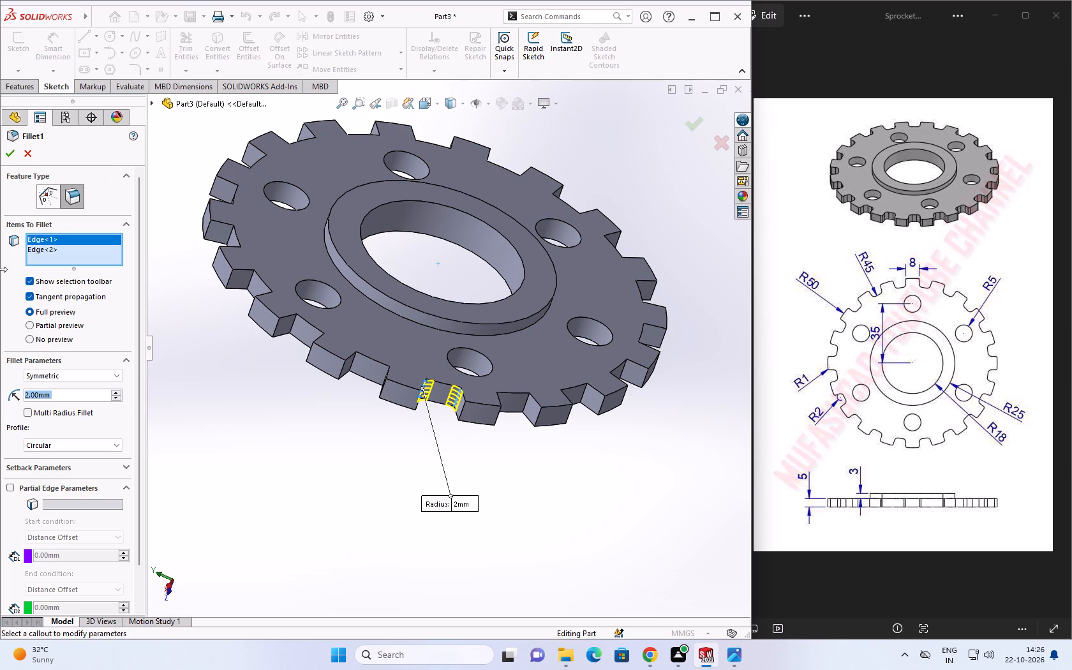
Look through the fillet's partial edge parameters, fillet options and overflow types for a way to repeat it.
{"action": "left_click", "coordinate": [70, 120]}
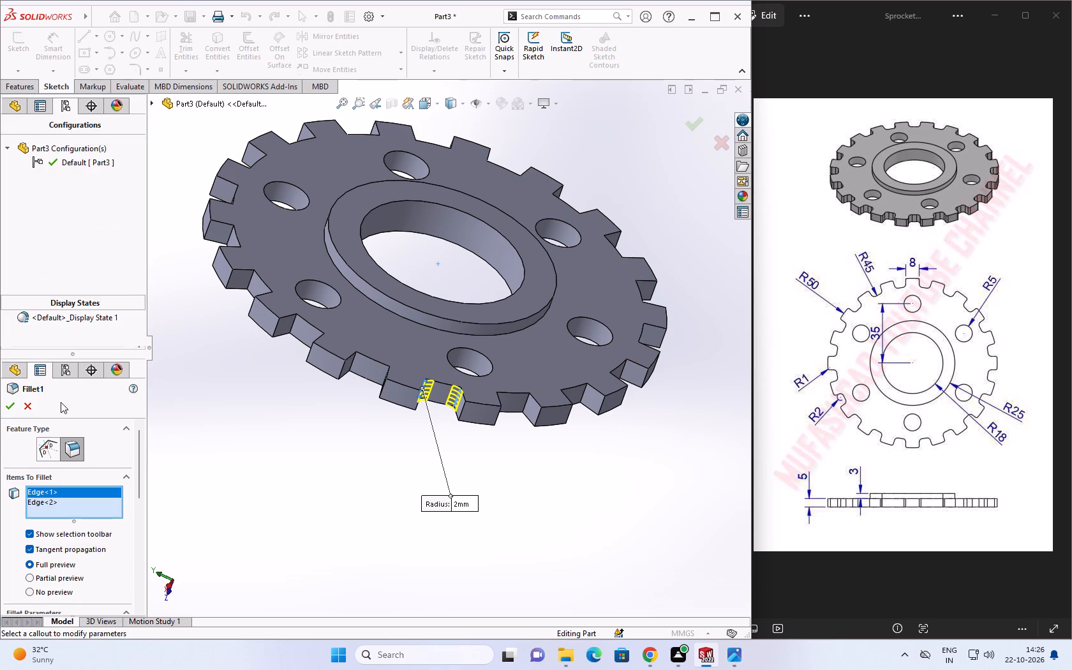
{"action": "left_click", "coordinate": [65, 373]}
{"action": "triple_click", "coordinate": [66, 372]}
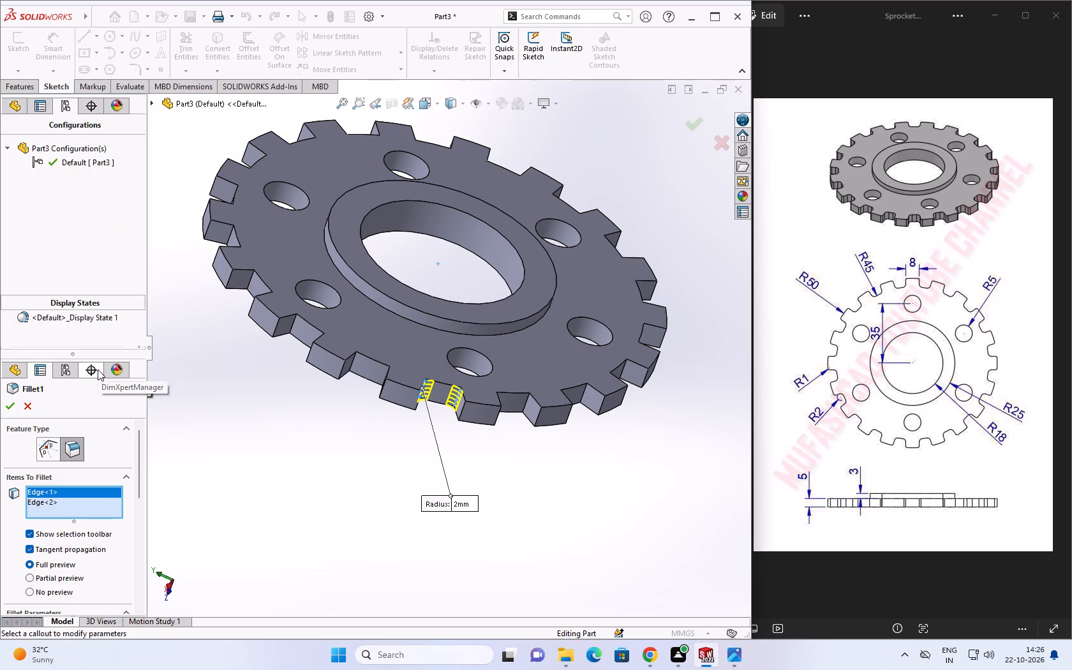
{"action": "left_click", "coordinate": [94, 369]}
{"action": "left_click", "coordinate": [124, 371]}
{"action": "left_click", "coordinate": [21, 366]}
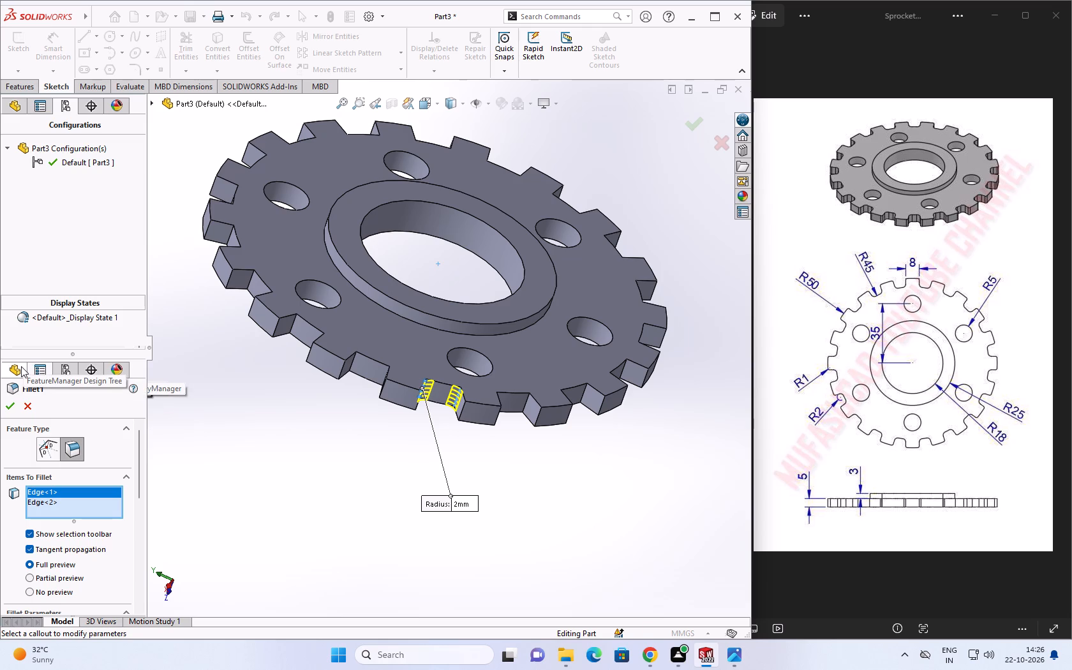
{"action": "left_click", "coordinate": [21, 366]}
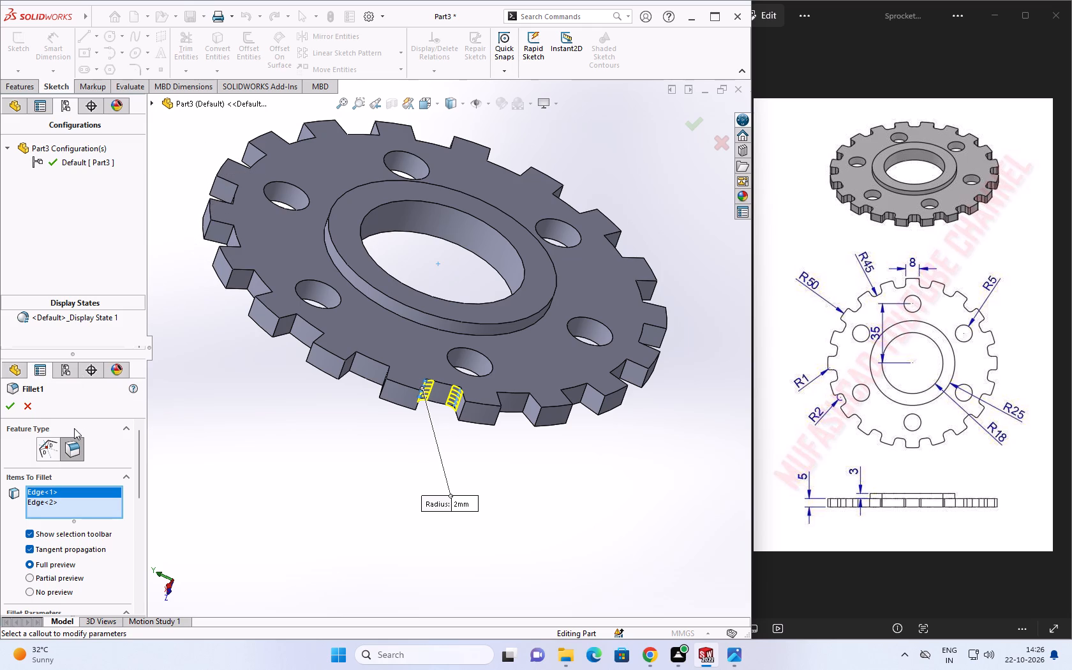
{"action": "scroll", "coordinate": [74, 428], "scroll_direction": "down", "scroll_amount": 6}
{"action": "scroll", "coordinate": [90, 536], "scroll_direction": "down", "scroll_amount": 6}
{"action": "left_click_drag", "start_coordinate": [140, 477], "coordinate": [145, 574]}
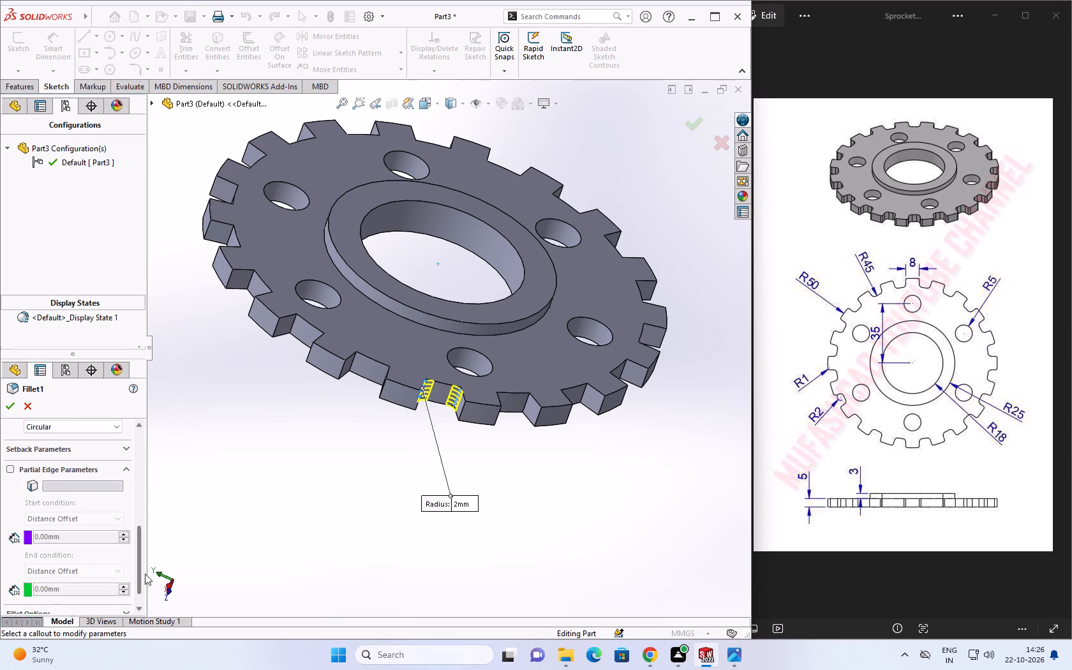
{"action": "left_click_drag", "start_coordinate": [145, 574], "coordinate": [138, 591]}
{"action": "left_click", "coordinate": [64, 588]}
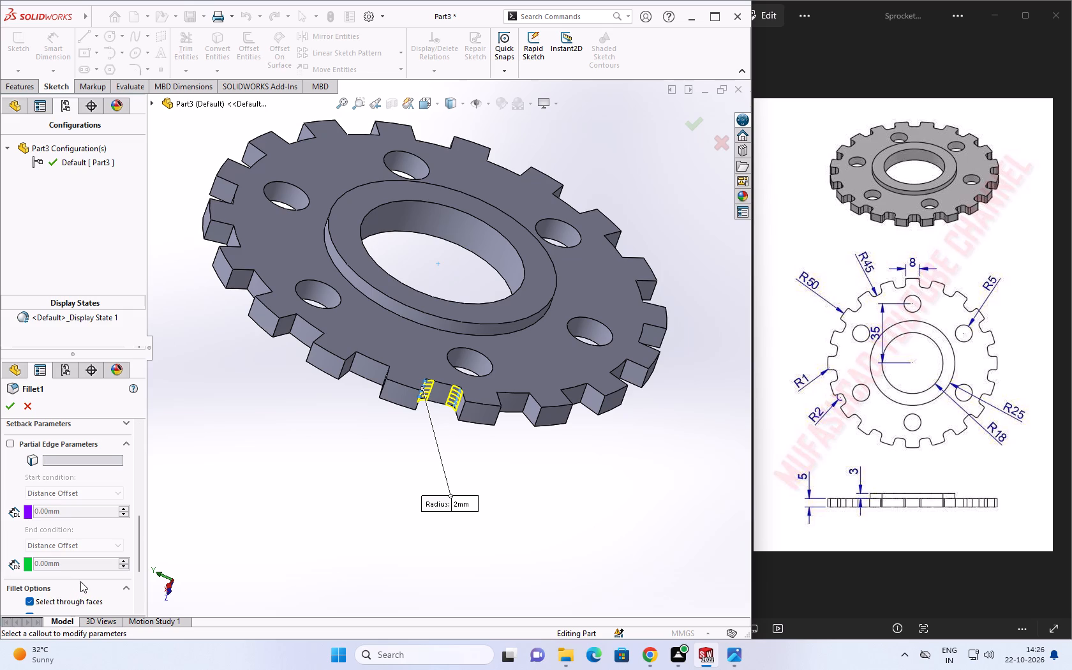
{"action": "scroll", "coordinate": [80, 581], "scroll_direction": "down", "scroll_amount": 6}
{"action": "left_click_drag", "start_coordinate": [136, 558], "coordinate": [135, 595]}
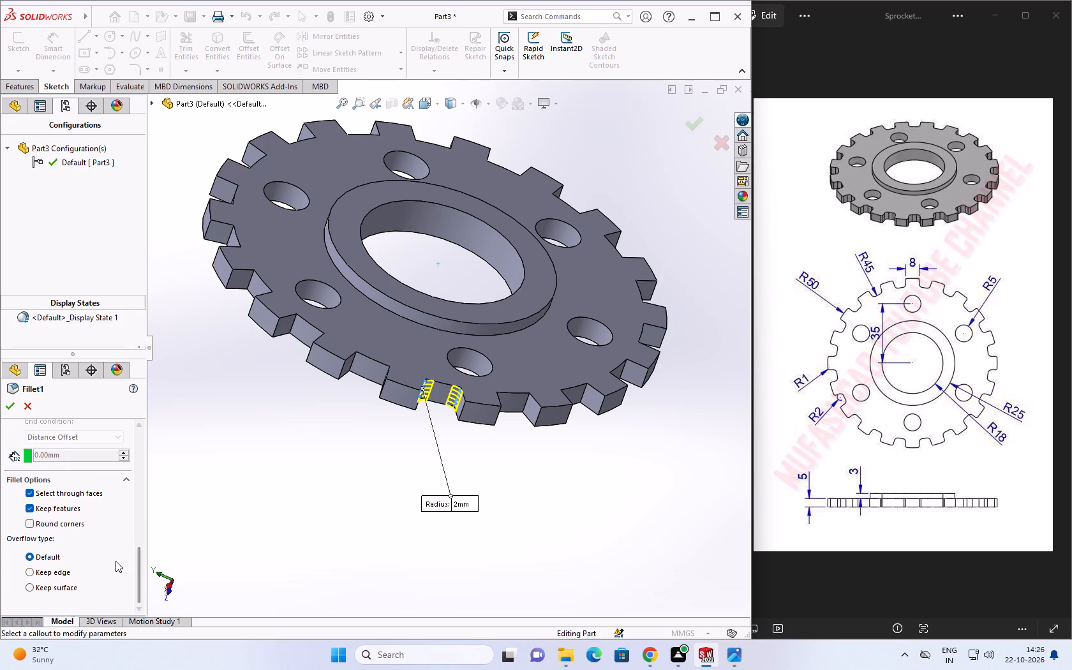
Add the four root edges of the two tooth gaps next to the filleted one to the 2 mm fillet.
{"action": "scroll", "coordinate": [183, 479], "scroll_direction": "up", "scroll_amount": 4}
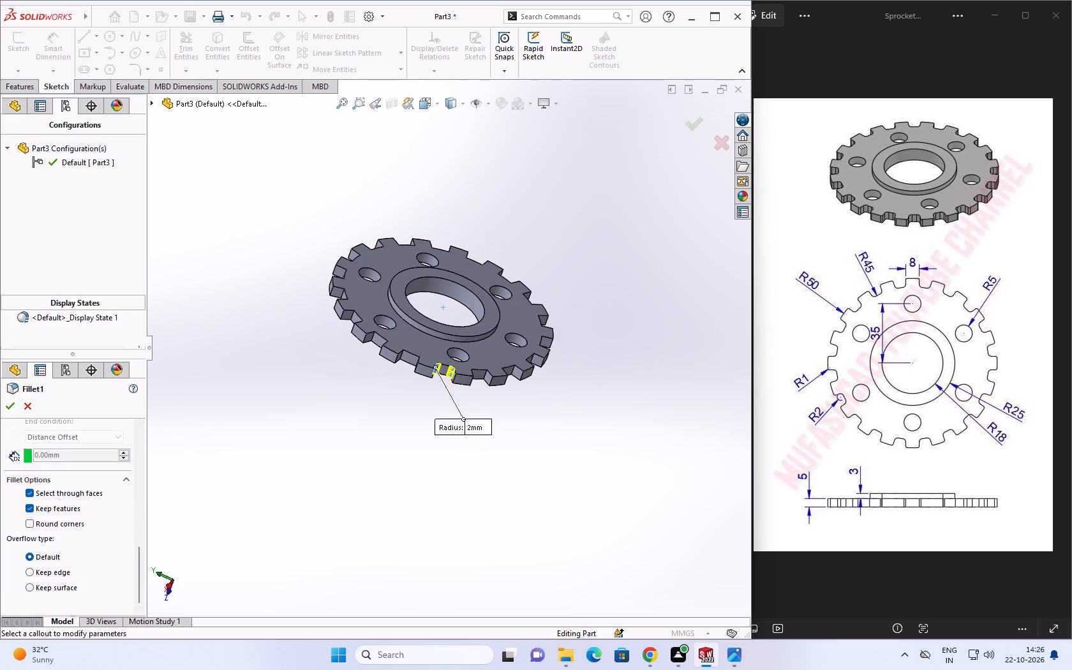
{"action": "scroll", "coordinate": [460, 373], "scroll_direction": "up", "scroll_amount": 5}
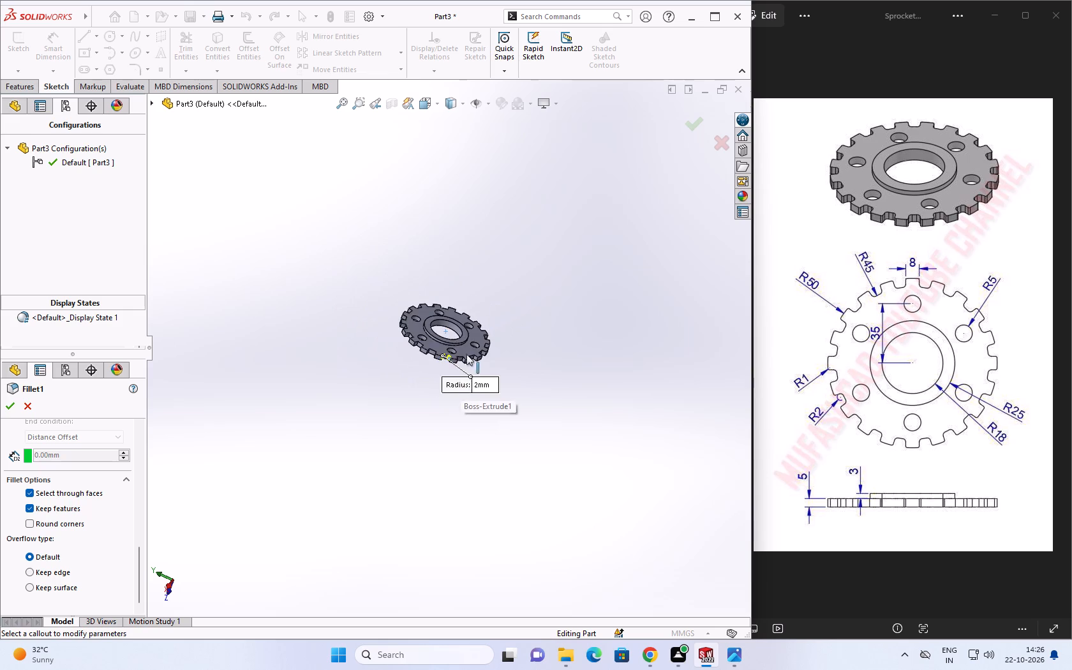
{"action": "scroll", "coordinate": [466, 352], "scroll_direction": "down", "scroll_amount": 6}
{"action": "scroll", "coordinate": [417, 383], "scroll_direction": "down", "scroll_amount": 6}
{"action": "middle_click_drag", "start_coordinate": [493, 392], "coordinate": [414, 397]}
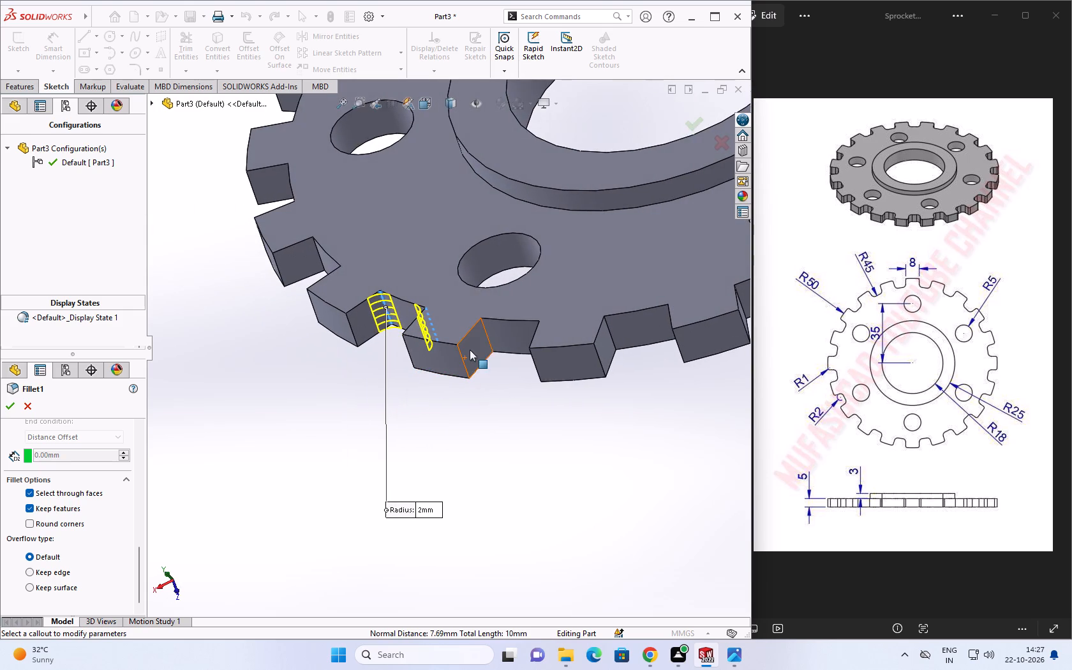
{"action": "left_click", "coordinate": [487, 335]}
{"action": "middle_click_drag", "start_coordinate": [478, 406], "coordinate": [557, 436]}
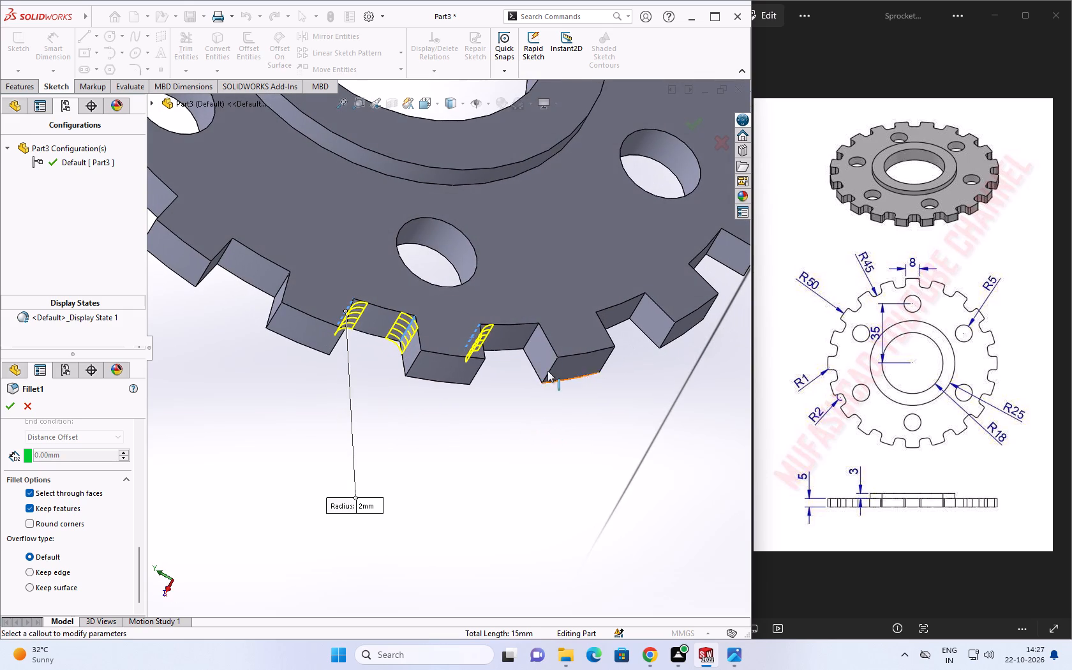
{"action": "left_click", "coordinate": [530, 339]}
{"action": "middle_click_drag", "start_coordinate": [616, 373], "coordinate": [568, 383]}
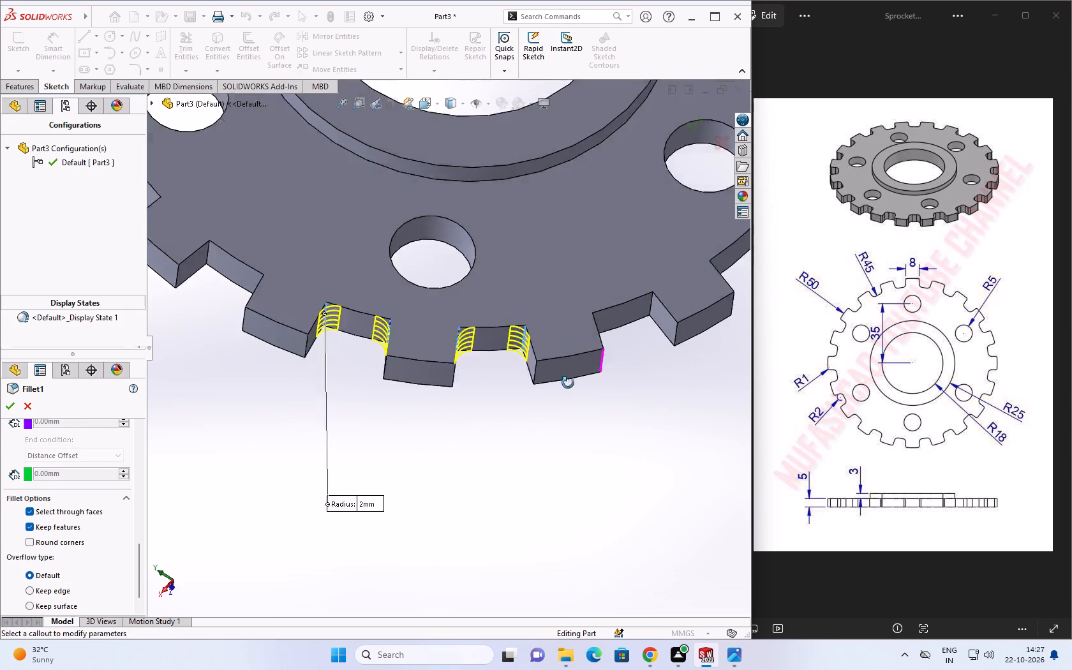
{"action": "middle_click_drag", "start_coordinate": [568, 383], "coordinate": [527, 387]}
{"action": "left_click", "coordinate": [598, 325]}
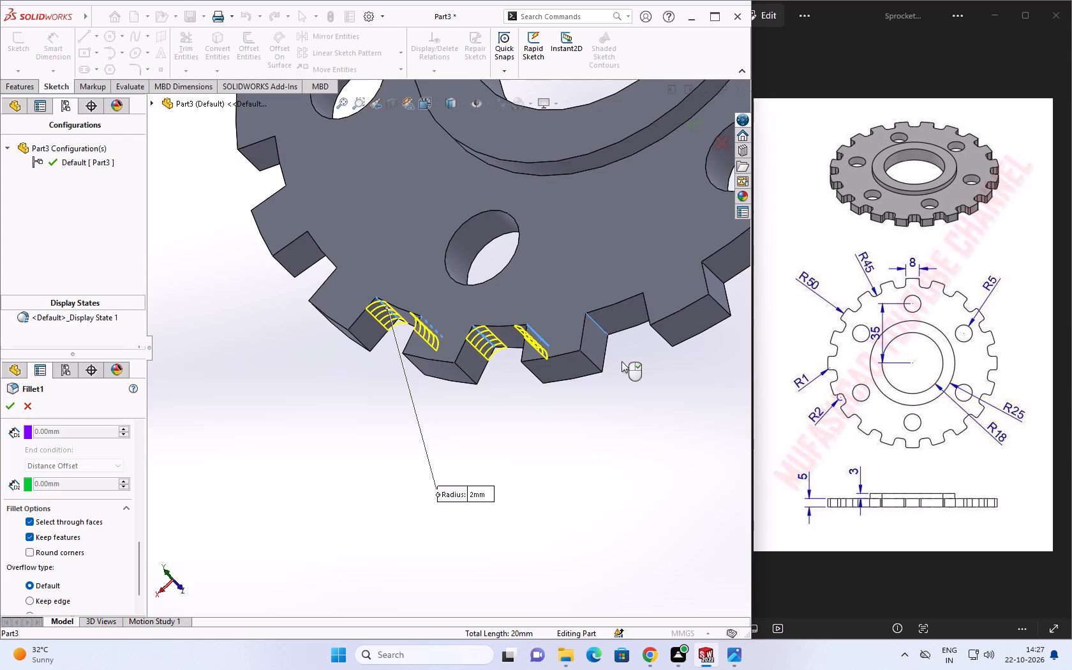
{"action": "middle_click_drag", "start_coordinate": [618, 366], "coordinate": [674, 392]}
{"action": "left_click", "coordinate": [665, 315]}
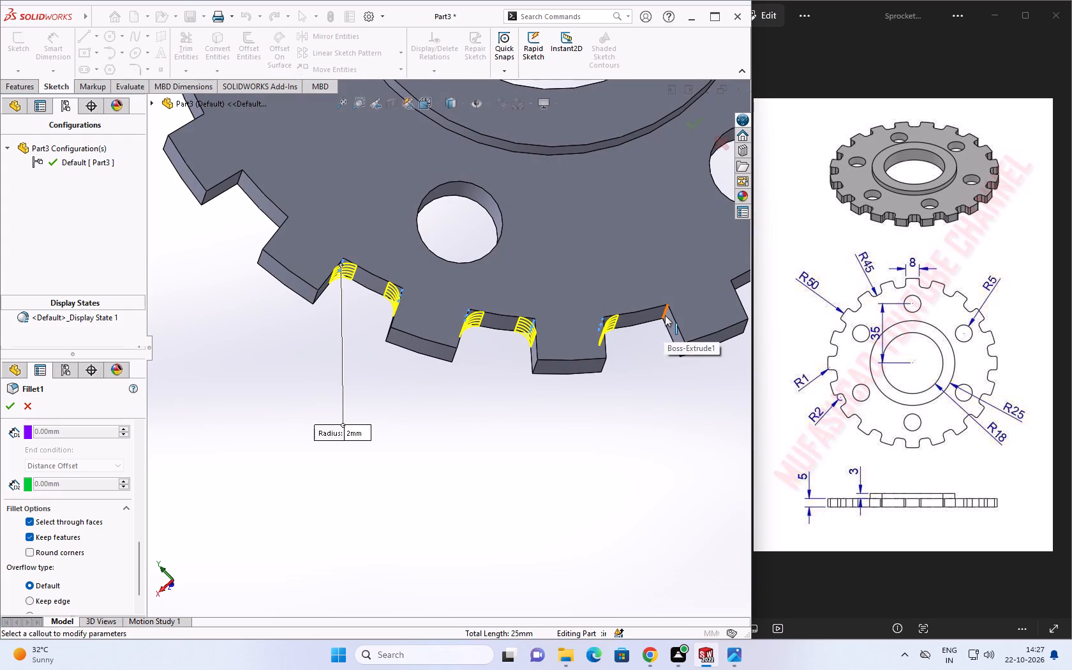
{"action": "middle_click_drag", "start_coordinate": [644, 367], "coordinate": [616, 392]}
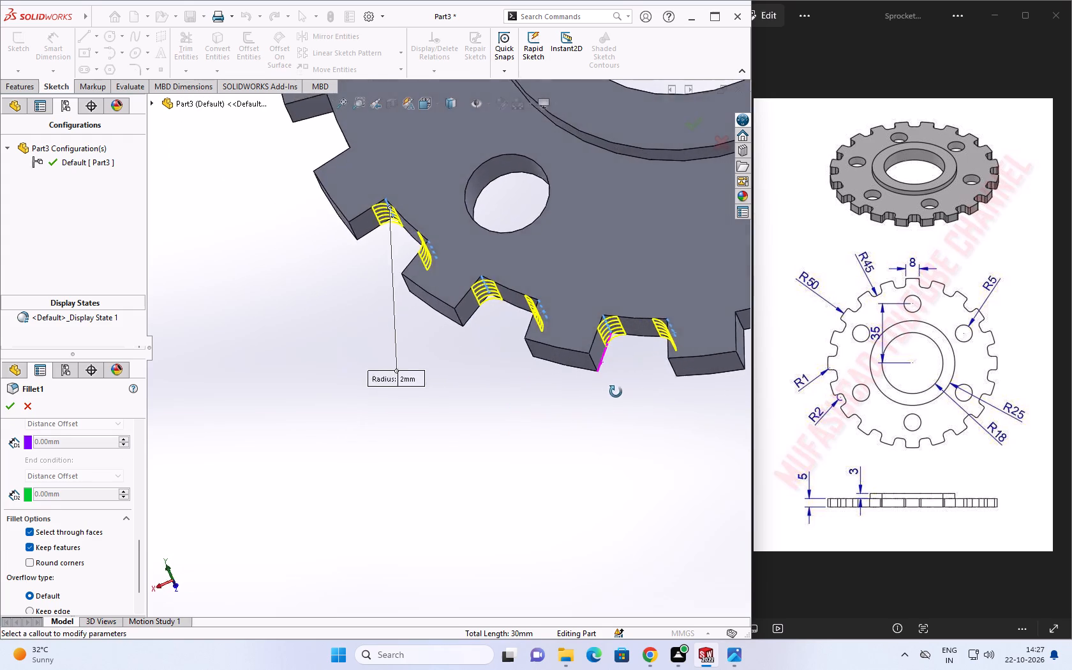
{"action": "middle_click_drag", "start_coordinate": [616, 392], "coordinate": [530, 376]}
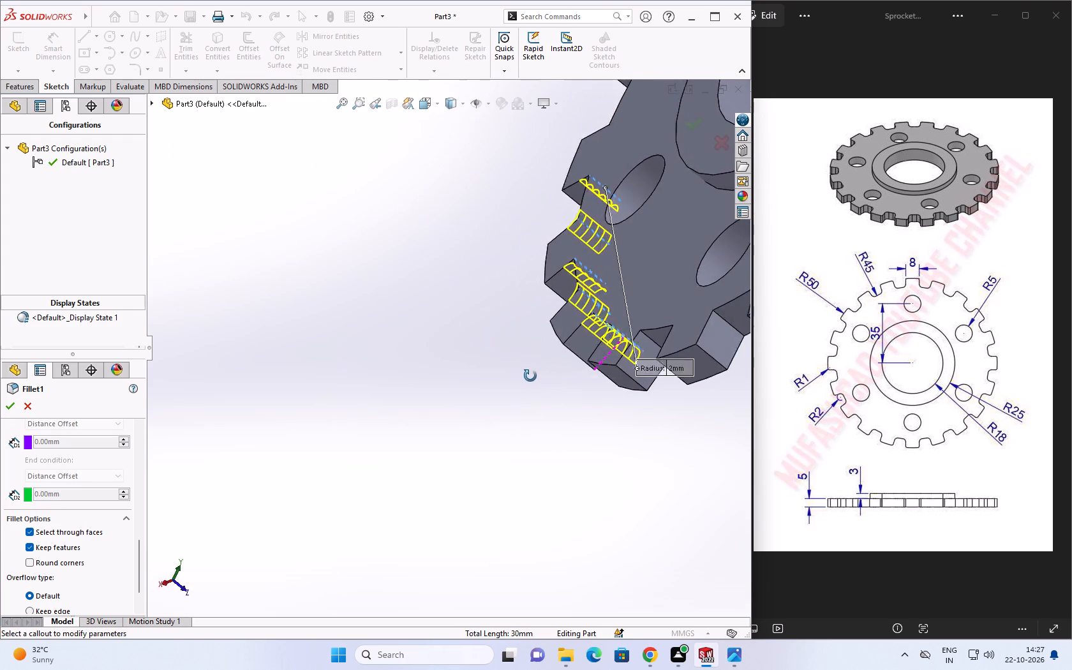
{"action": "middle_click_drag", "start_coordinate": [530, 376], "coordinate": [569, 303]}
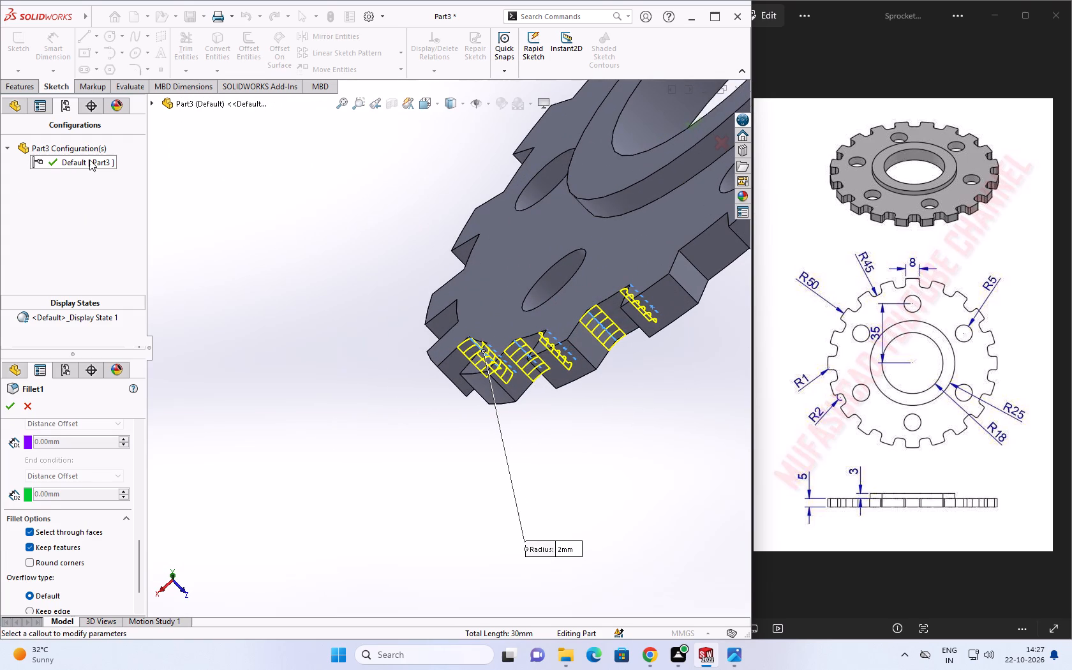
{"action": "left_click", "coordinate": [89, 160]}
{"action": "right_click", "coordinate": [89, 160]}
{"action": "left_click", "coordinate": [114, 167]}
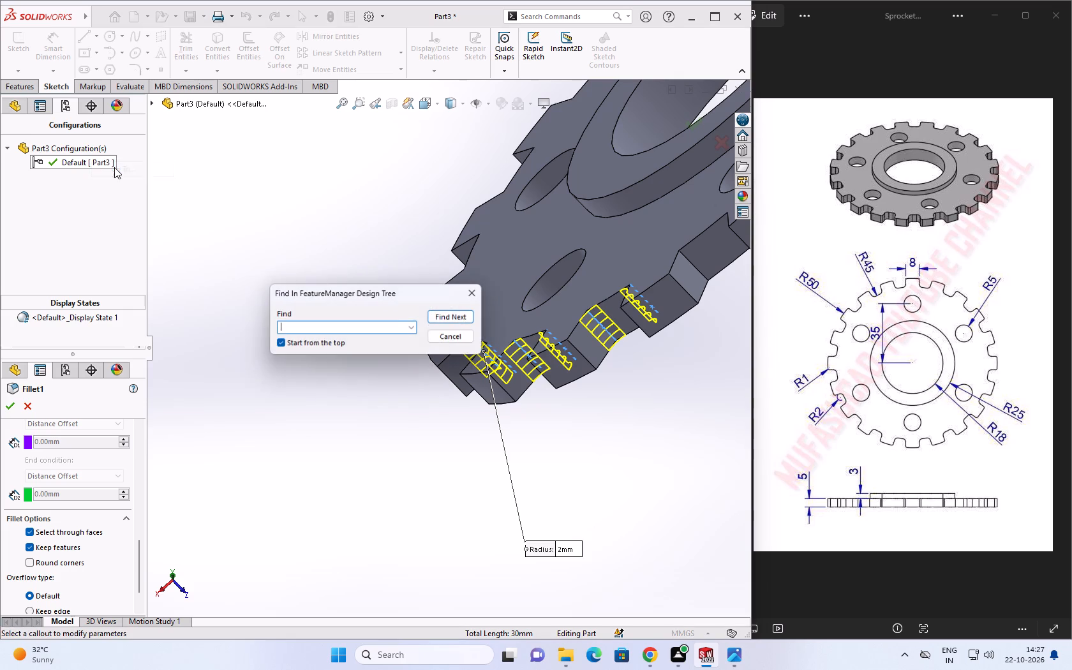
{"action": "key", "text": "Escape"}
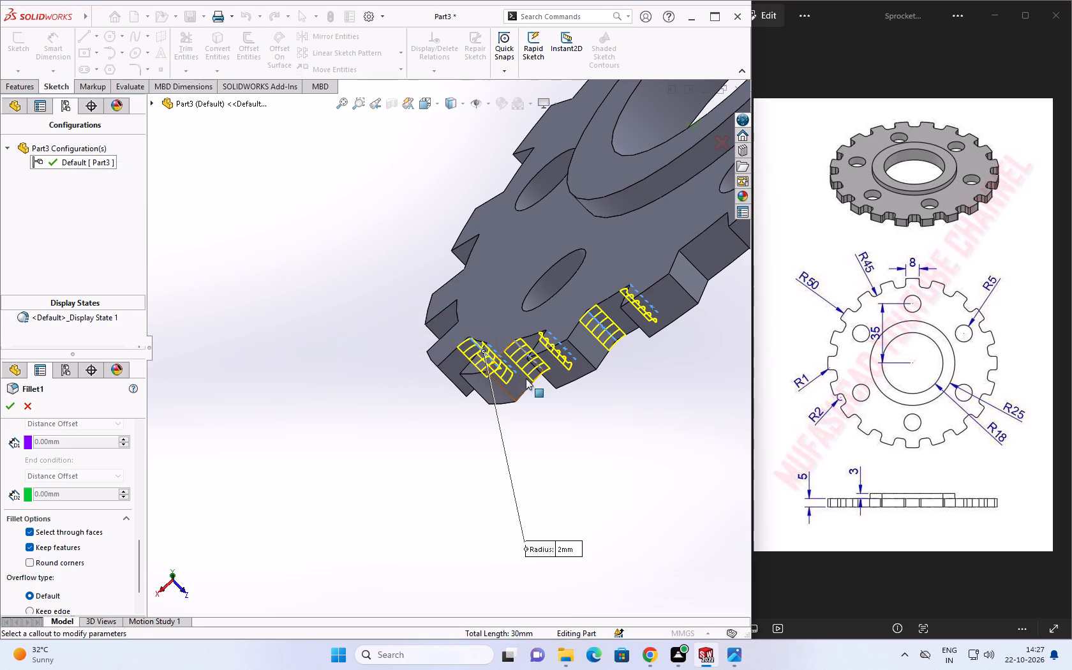
Add the four root edges of the two tooth gaps on the other side of the original gap to the 2 mm fillet.
{"action": "middle_click_drag", "start_coordinate": [590, 350], "coordinate": [761, 288]}
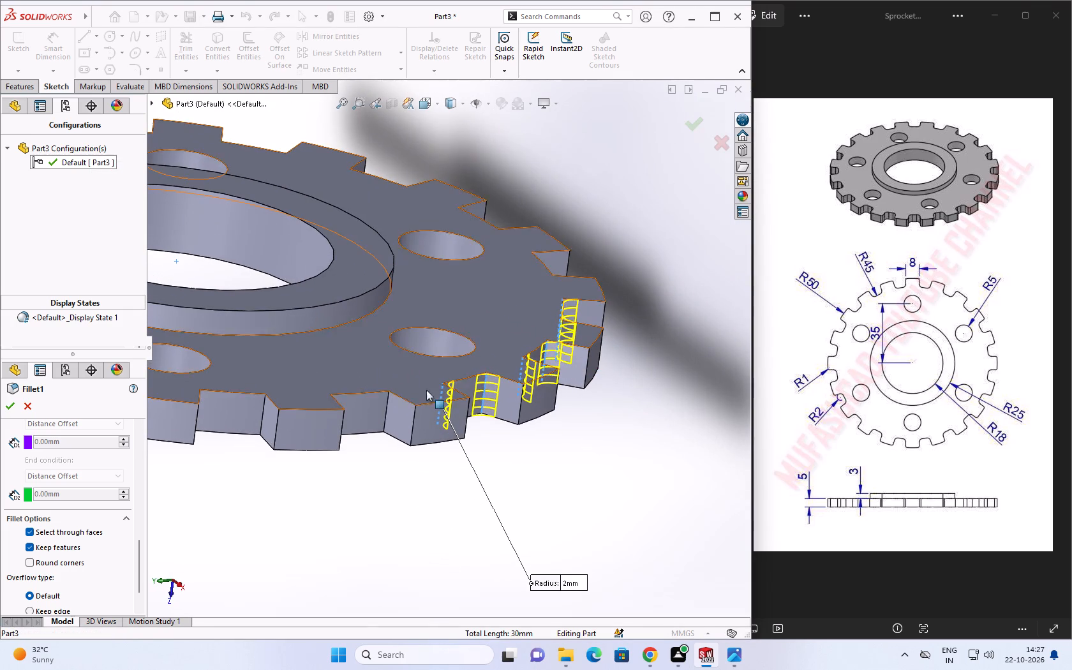
{"action": "left_click", "coordinate": [388, 410]}
{"action": "middle_click_drag", "start_coordinate": [343, 461], "coordinate": [296, 465]}
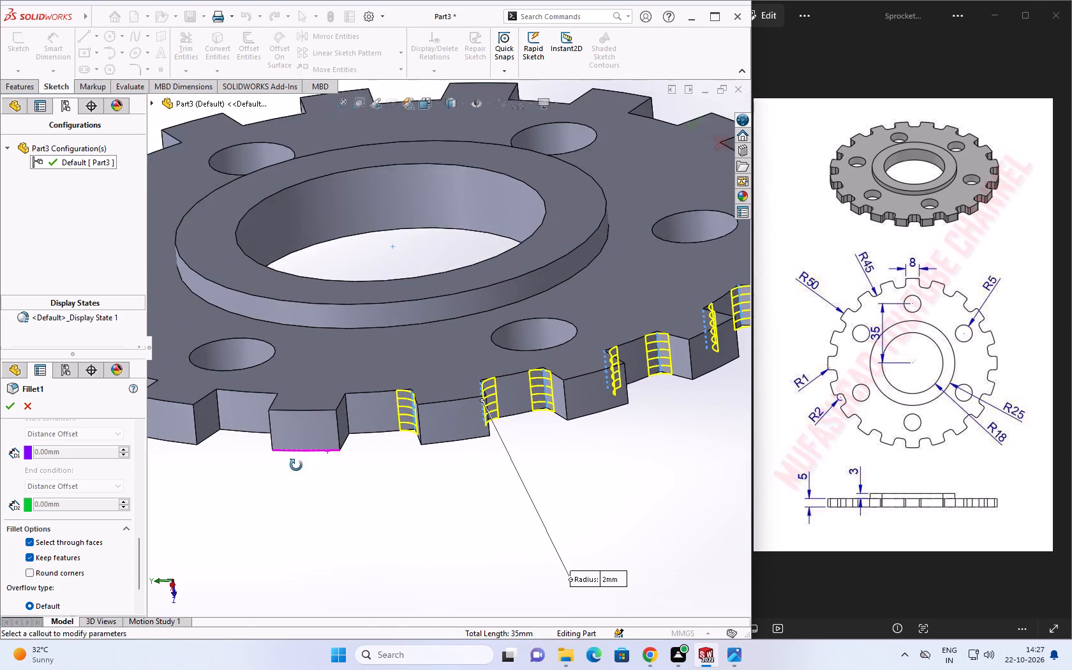
{"action": "middle_click_drag", "start_coordinate": [296, 465], "coordinate": [293, 464]}
{"action": "left_click", "coordinate": [350, 415]}
{"action": "middle_click_drag", "start_coordinate": [228, 426], "coordinate": [318, 444]}
{"action": "left_click", "coordinate": [281, 414]}
{"action": "middle_click_drag", "start_coordinate": [243, 448], "coordinate": [205, 443]}
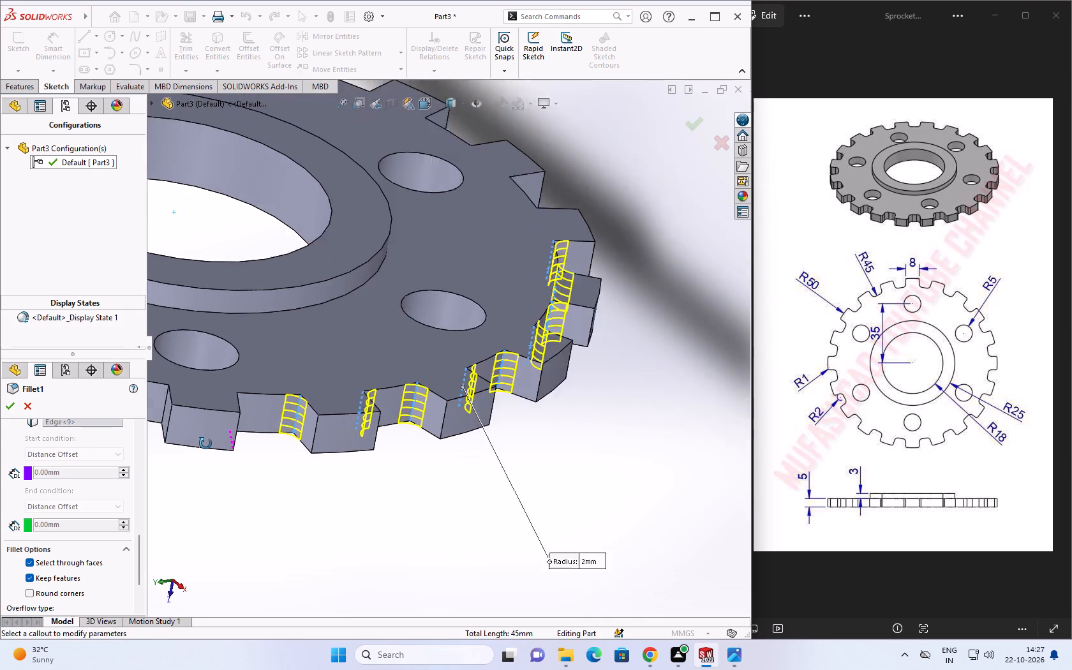
{"action": "middle_click_drag", "start_coordinate": [205, 443], "coordinate": [204, 443]}
{"action": "middle_click_drag", "start_coordinate": [261, 433], "coordinate": [241, 438]}
{"action": "left_click", "coordinate": [231, 417]}
Add both root edges of the next unfilleted tooth gap to the 2 mm fillet.
{"action": "middle_click_drag", "start_coordinate": [182, 448], "coordinate": [273, 456]}
{"action": "scroll", "coordinate": [273, 456], "scroll_direction": "down", "scroll_amount": 5}
{"action": "scroll", "coordinate": [234, 445], "scroll_direction": "up", "scroll_amount": 5}
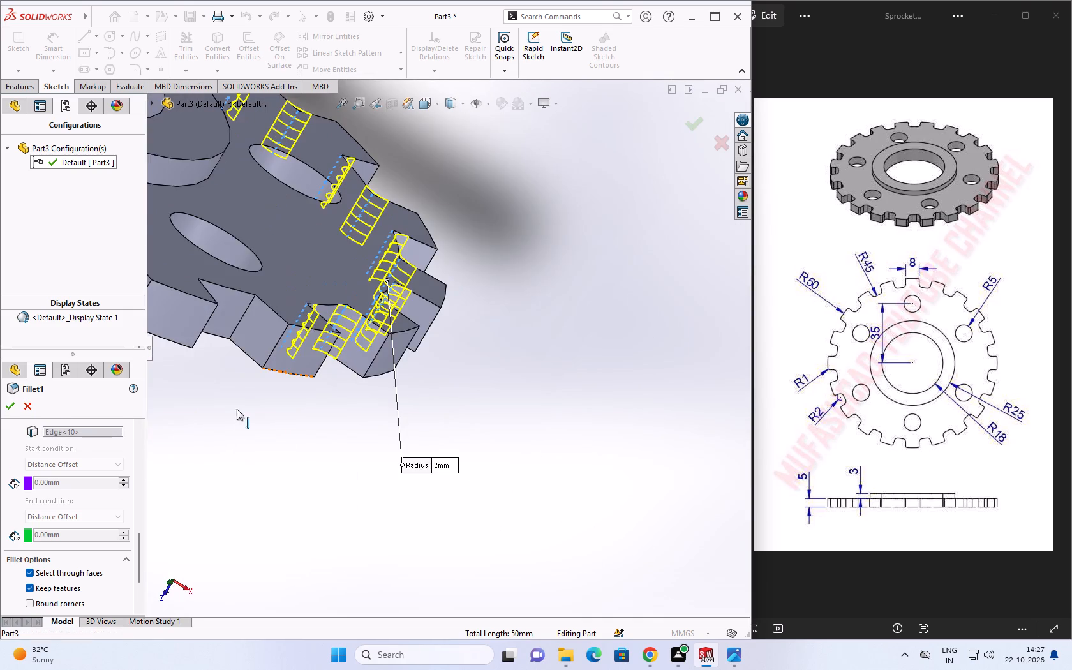
{"action": "scroll", "coordinate": [237, 393], "scroll_direction": "up", "scroll_amount": 3}
{"action": "middle_click_drag", "start_coordinate": [238, 375], "coordinate": [216, 360]}
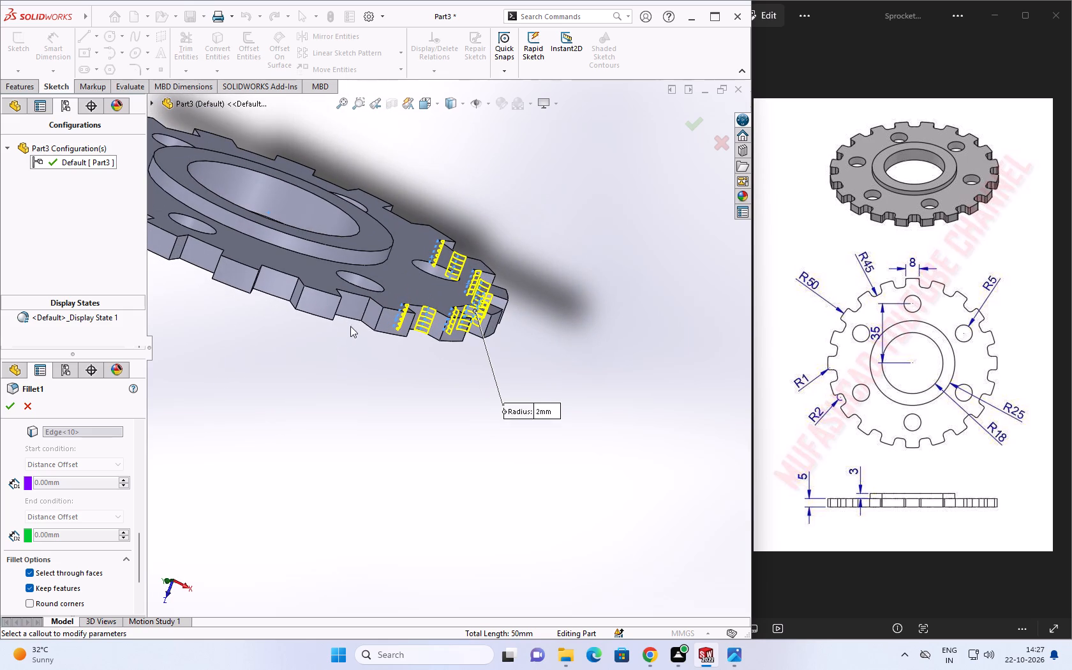
{"action": "left_click", "coordinate": [363, 311]}
{"action": "middle_click_drag", "start_coordinate": [350, 324], "coordinate": [278, 327]}
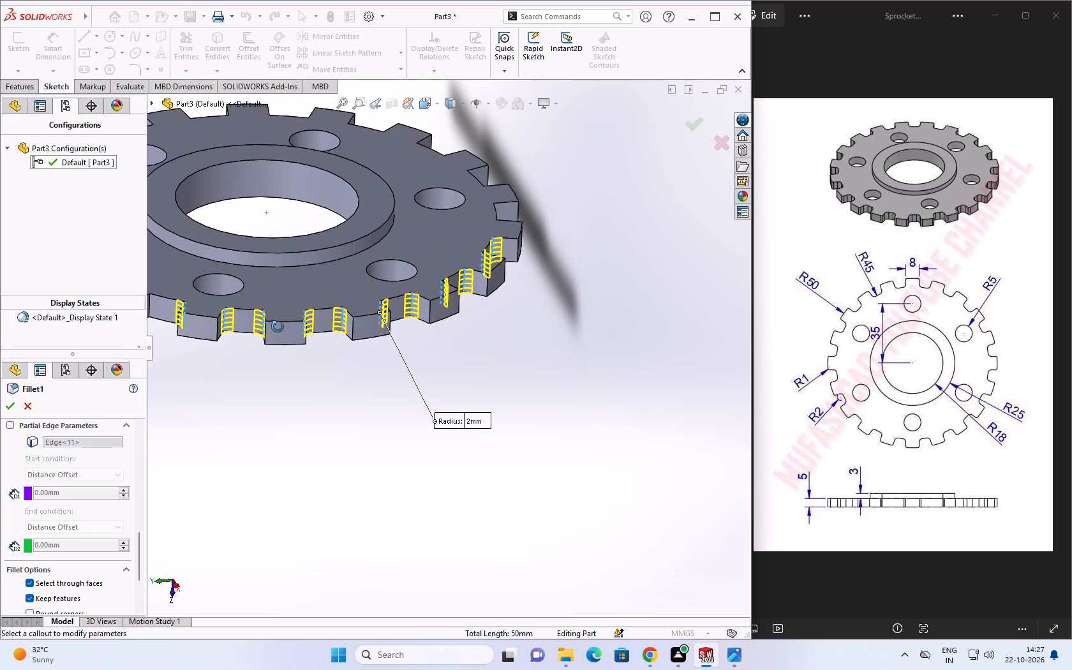
{"action": "middle_click_drag", "start_coordinate": [278, 327], "coordinate": [277, 297]}
{"action": "scroll", "coordinate": [283, 300], "scroll_direction": "down", "scroll_amount": 3}
{"action": "scroll", "coordinate": [184, 279], "scroll_direction": "up", "scroll_amount": 5}
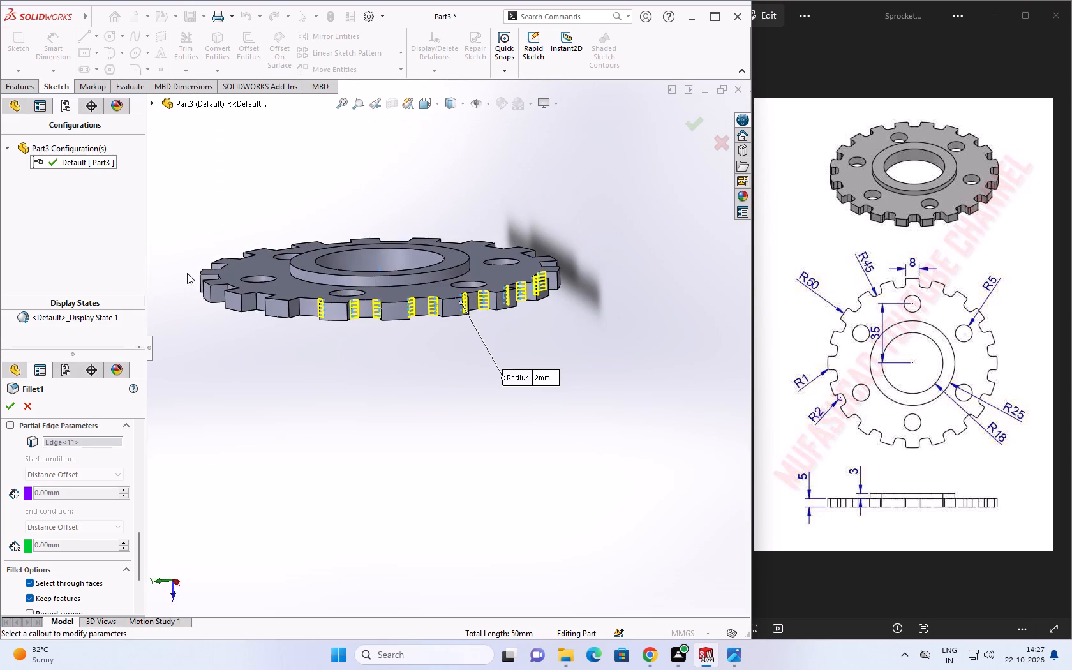
{"action": "scroll", "coordinate": [233, 283], "scroll_direction": "down", "scroll_amount": 5}
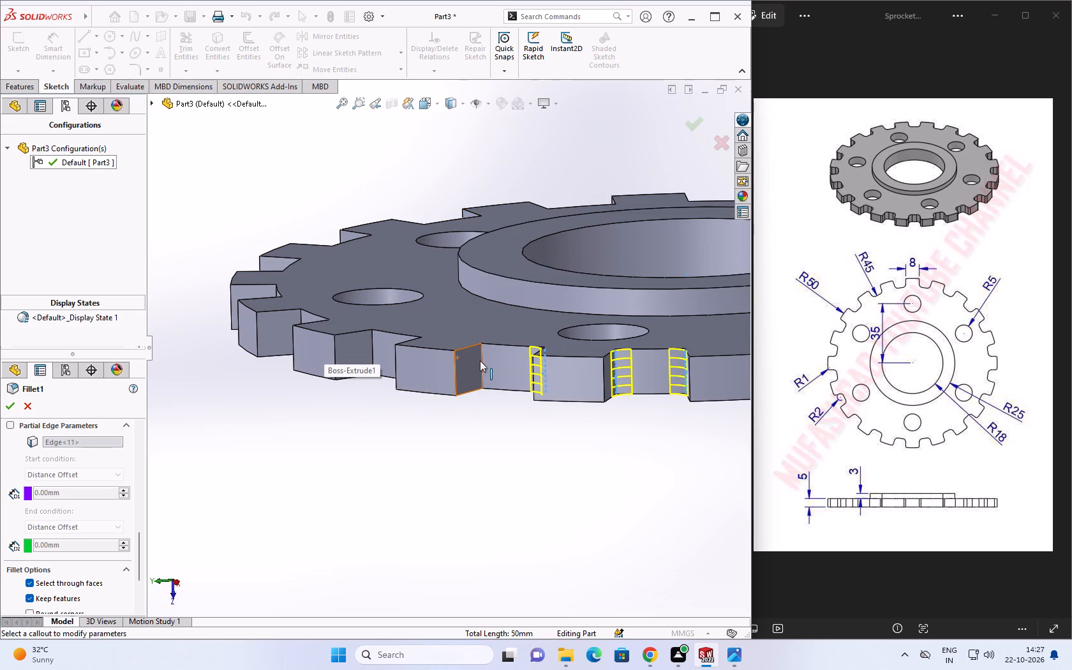
{"action": "left_click", "coordinate": [480, 361]}
Add one root edge from each of the next four tooth gaps around the rim to the 2 mm fillet.
{"action": "left_click", "coordinate": [374, 347]}
{"action": "middle_click_drag", "start_coordinate": [334, 355], "coordinate": [341, 371]}
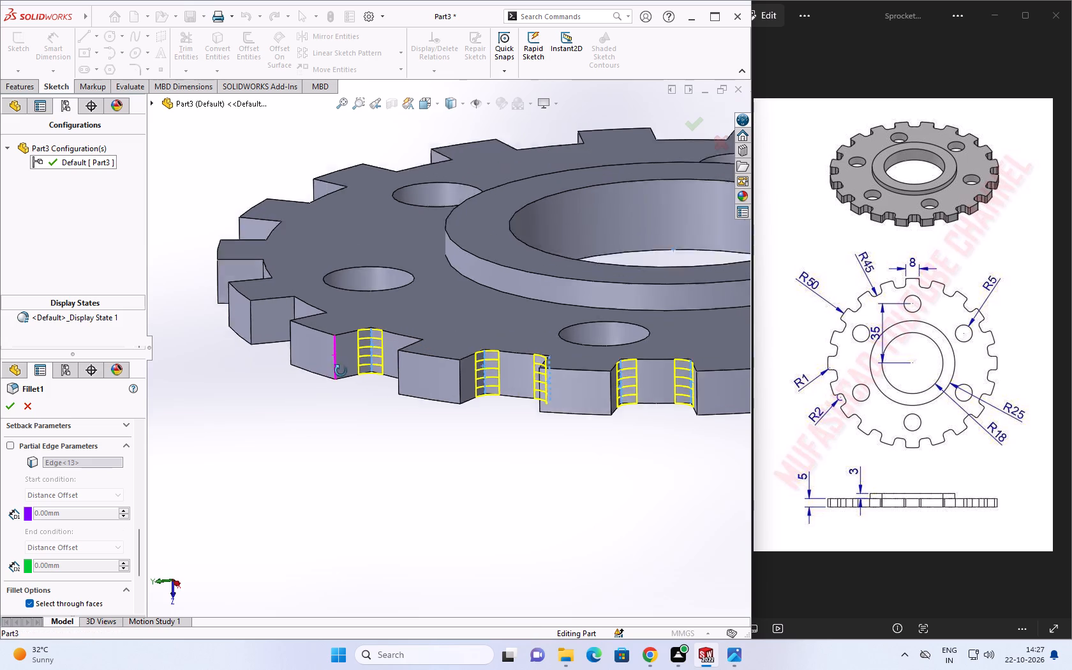
{"action": "middle_click_drag", "start_coordinate": [341, 371], "coordinate": [353, 408]}
{"action": "left_click", "coordinate": [272, 272]}
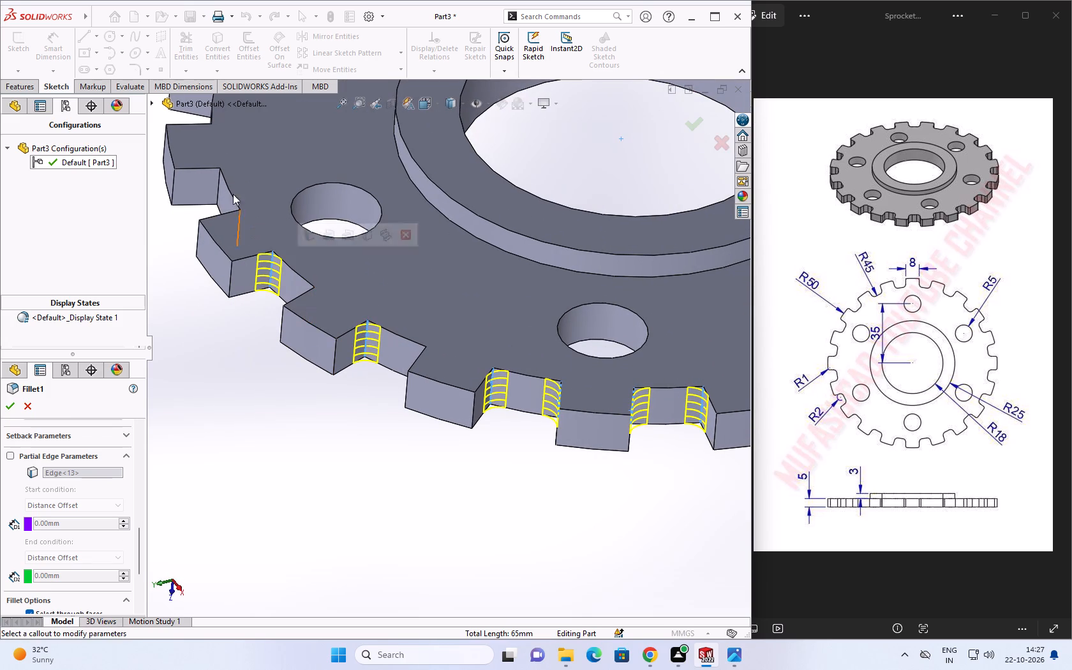
{"action": "left_click", "coordinate": [220, 184]}
{"action": "scroll", "coordinate": [220, 180], "scroll_direction": "up", "scroll_amount": 3}
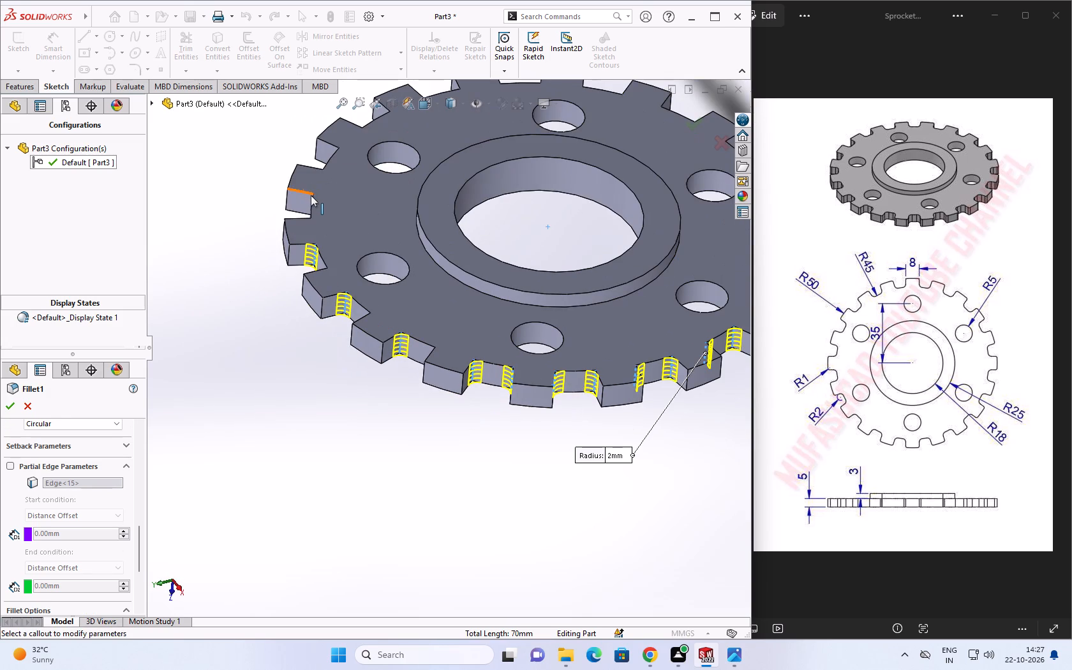
{"action": "middle_click_drag", "start_coordinate": [310, 200], "coordinate": [346, 245]}
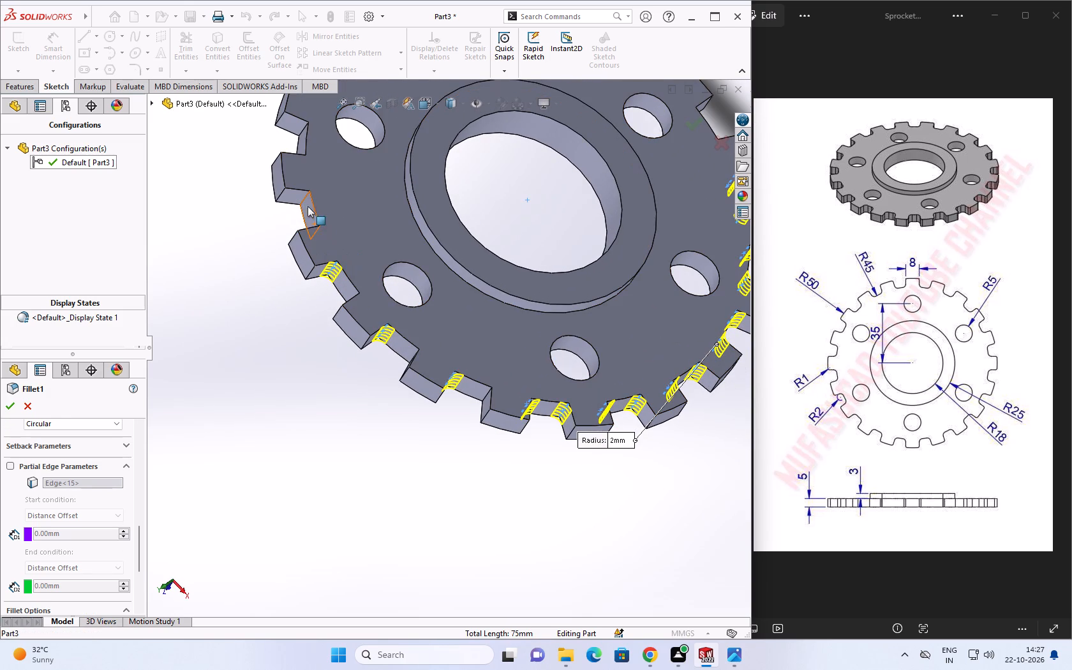
{"action": "left_click", "coordinate": [304, 200]}
Add one root edge from each of the following three tooth gaps to the 2 mm fillet, leaving faces unselected.
{"action": "scroll", "coordinate": [309, 149], "scroll_direction": "up", "scroll_amount": 5}
{"action": "middle_click_drag", "start_coordinate": [324, 186], "coordinate": [339, 216]}
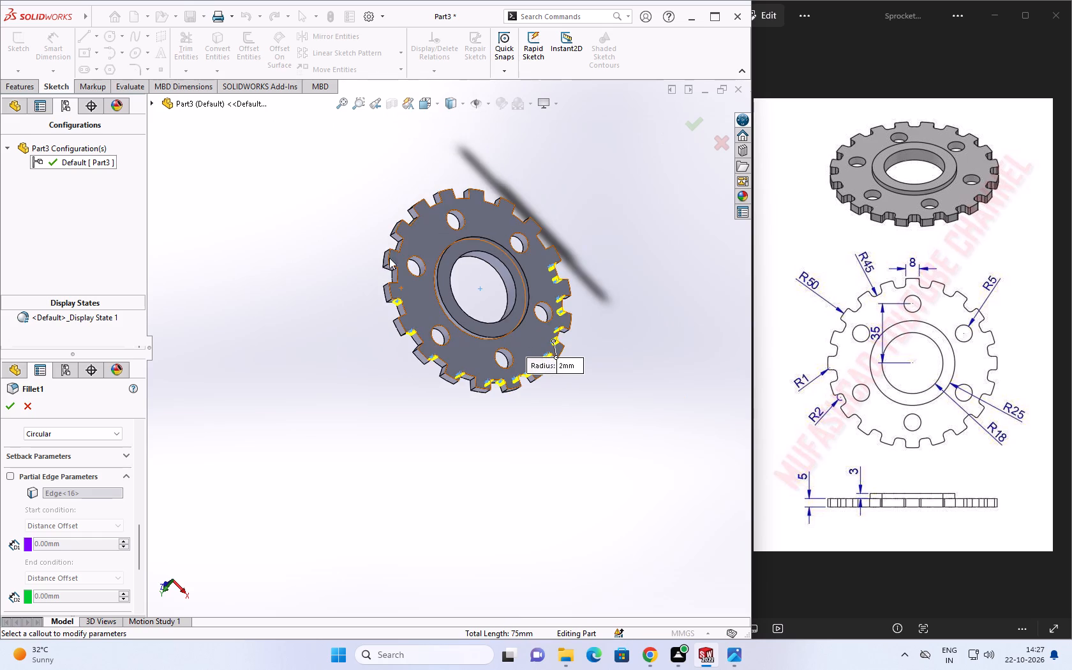
{"action": "scroll", "coordinate": [394, 259], "scroll_direction": "up", "scroll_amount": 5}
{"action": "scroll", "coordinate": [416, 302], "scroll_direction": "down", "scroll_amount": 9}
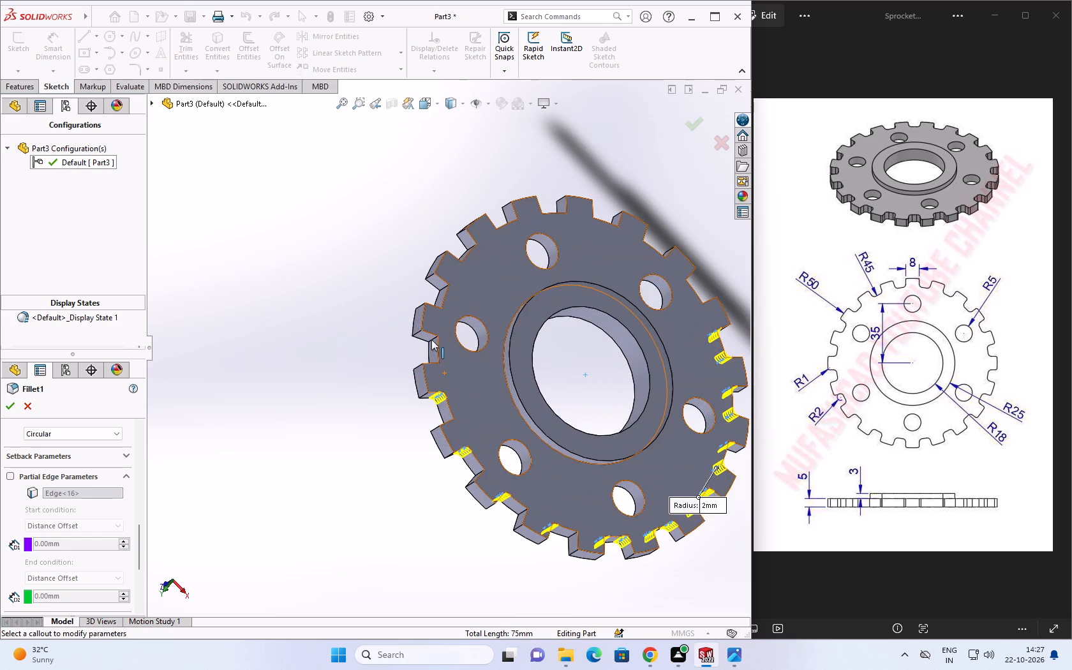
{"action": "left_click", "coordinate": [431, 338]}
{"action": "left_click", "coordinate": [445, 274]}
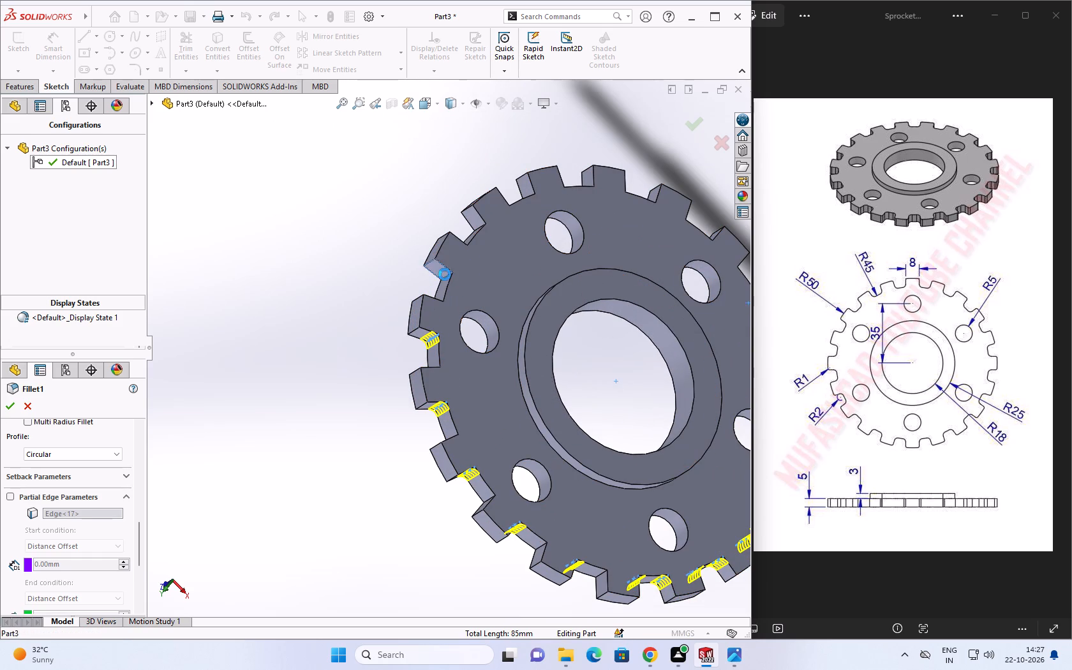
{"action": "scroll", "coordinate": [449, 282], "scroll_direction": "up", "scroll_amount": 4}
{"action": "scroll", "coordinate": [450, 285], "scroll_direction": "down", "scroll_amount": 6}
{"action": "scroll", "coordinate": [424, 374], "scroll_direction": "down", "scroll_amount": 4}
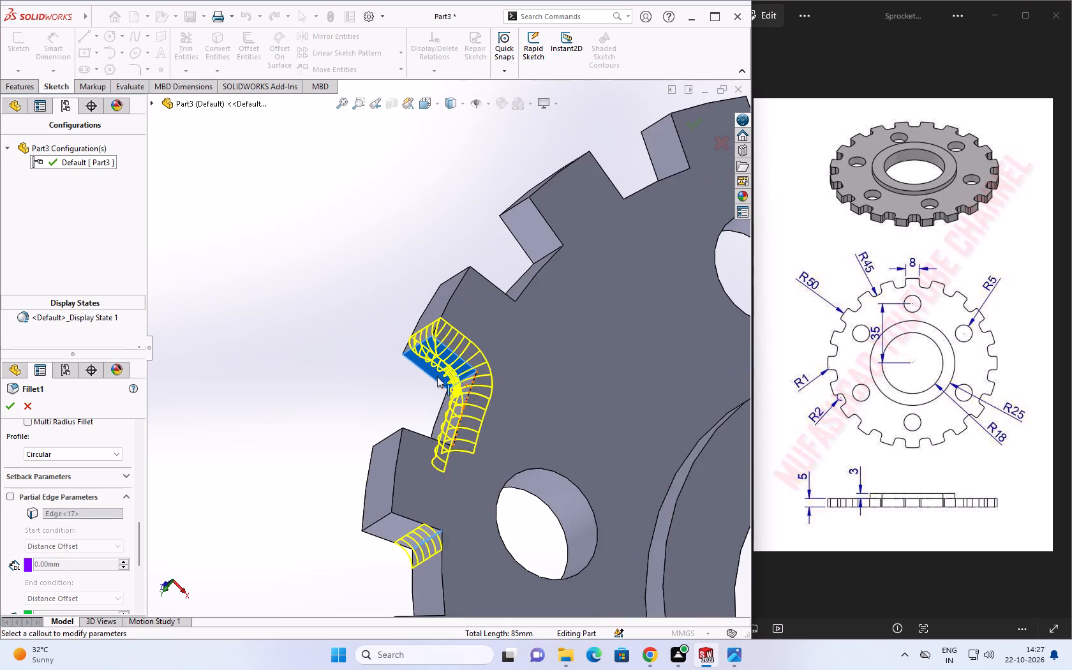
{"action": "left_click", "coordinate": [461, 353]}
{"action": "left_click", "coordinate": [466, 384]}
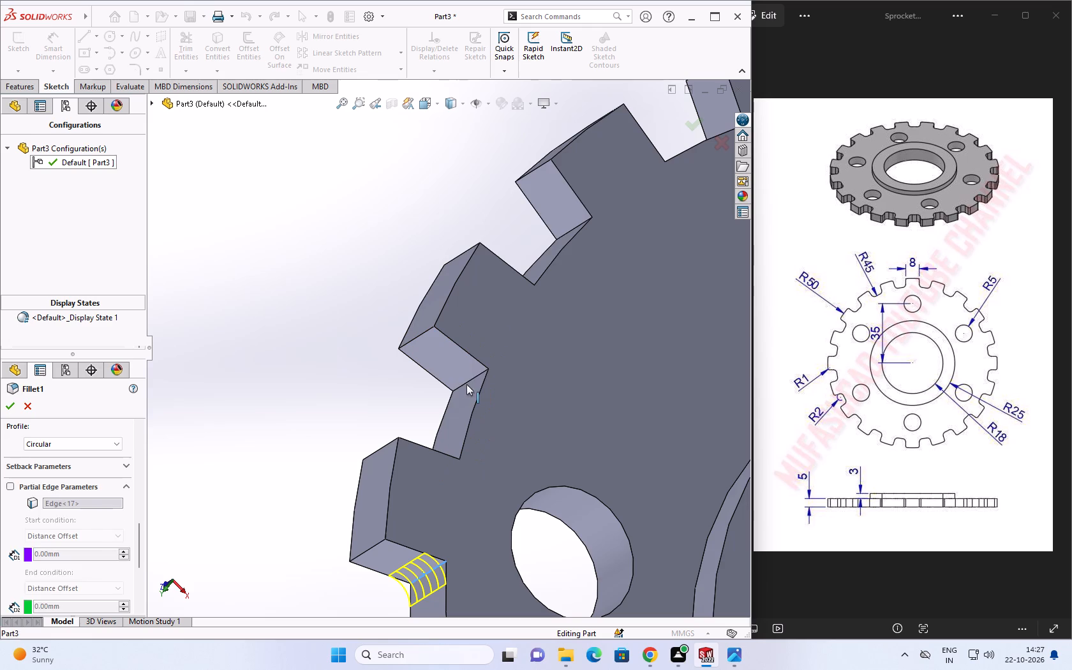
{"action": "left_click", "coordinate": [563, 237]}
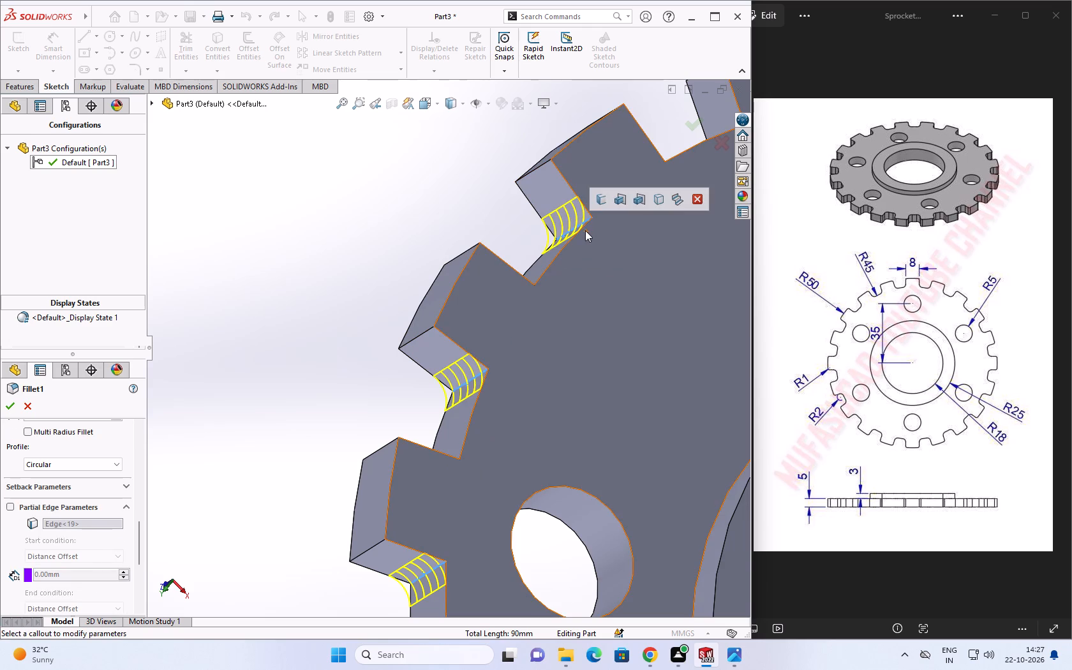
Add both root edges of the tooth gap beyond the last one-sided gap to the 2 mm fillet.
{"action": "scroll", "coordinate": [585, 231], "scroll_direction": "down", "scroll_amount": 5}
{"action": "scroll", "coordinate": [588, 248], "scroll_direction": "up", "scroll_amount": 5}
{"action": "scroll", "coordinate": [642, 222], "scroll_direction": "up", "scroll_amount": 4}
{"action": "middle_click_drag", "start_coordinate": [646, 223], "coordinate": [641, 389]}
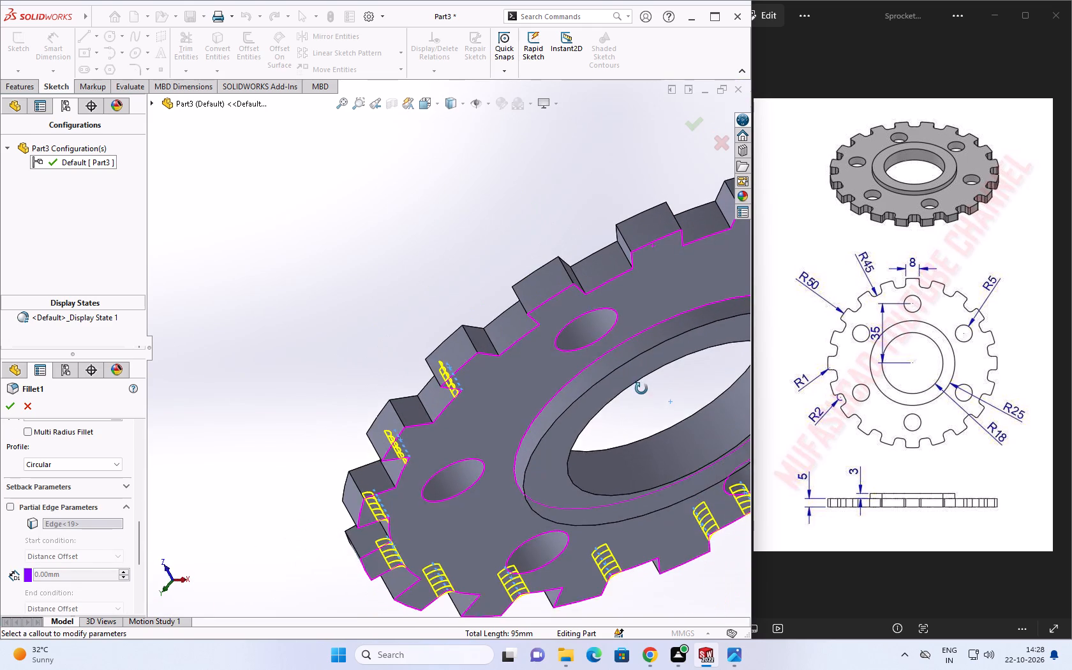
{"action": "middle_click_drag", "start_coordinate": [641, 389], "coordinate": [680, 401]}
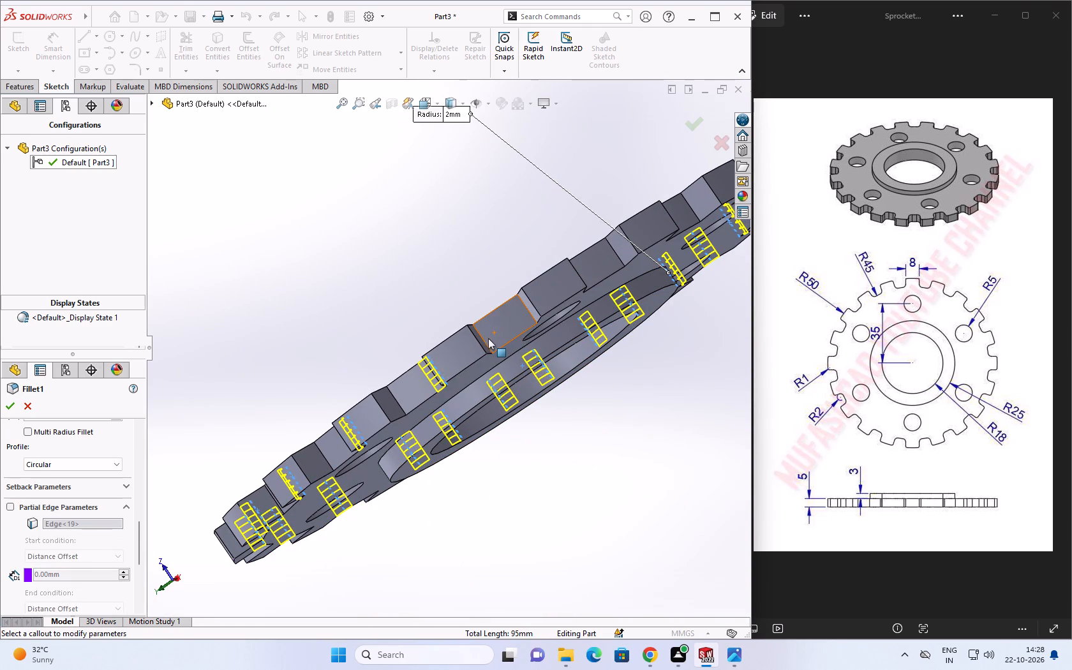
{"action": "left_click", "coordinate": [483, 341]}
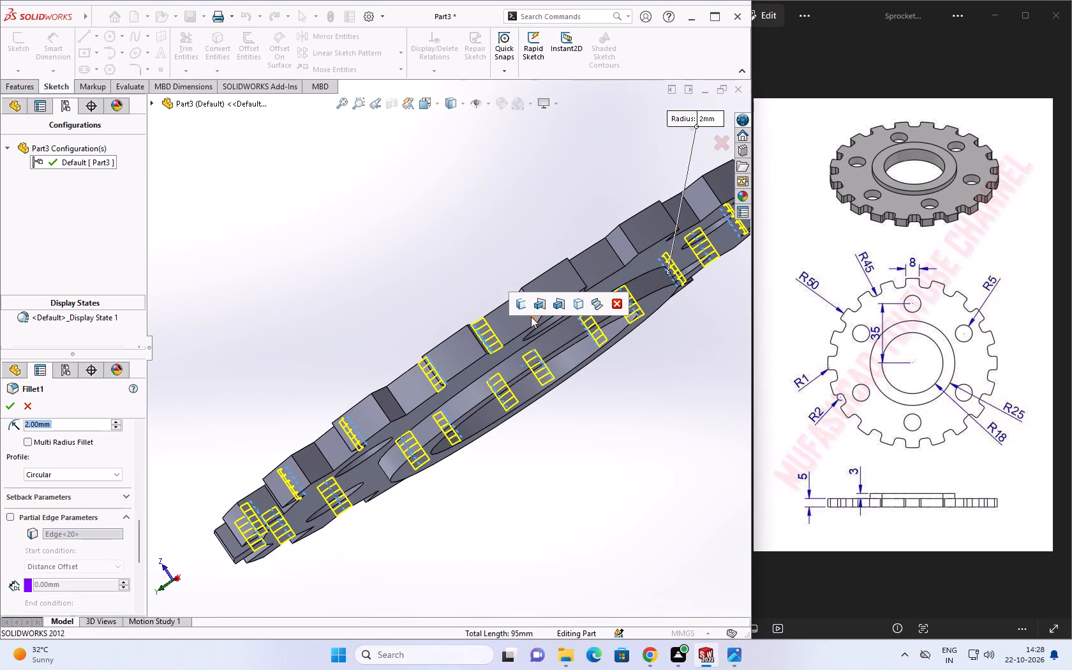
{"action": "left_click", "coordinate": [531, 316]}
Add the missing second root edge in each of the three nearest one-sided tooth gaps to the 2 mm fillet.
{"action": "left_click", "coordinate": [396, 401]}
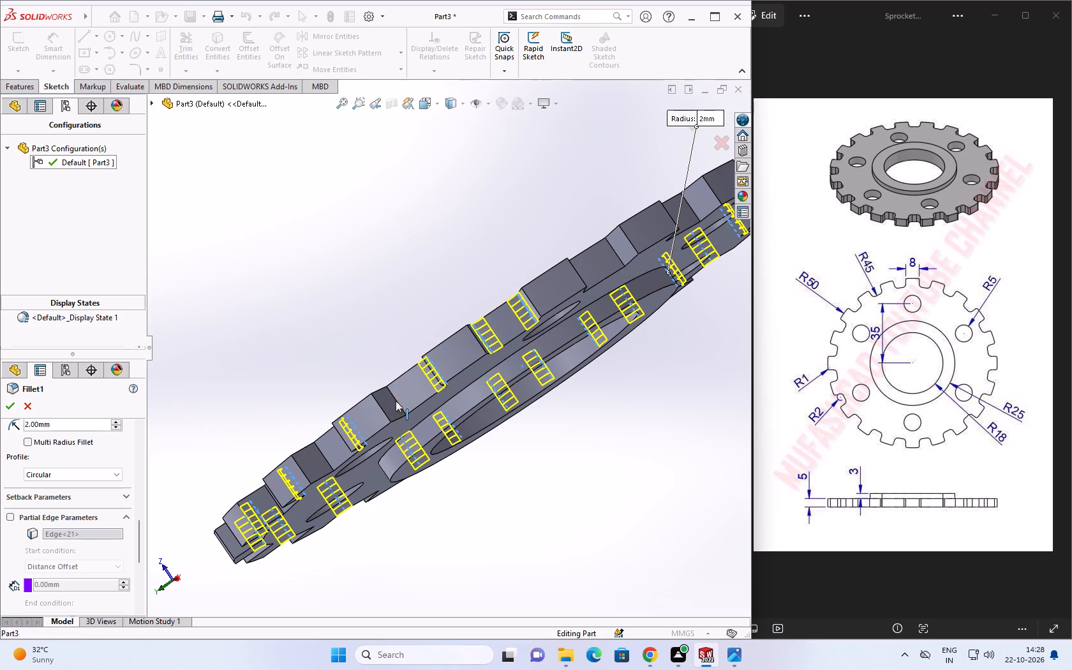
{"action": "left_click", "coordinate": [325, 458]}
{"action": "middle_click_drag", "start_coordinate": [279, 514], "coordinate": [298, 510]}
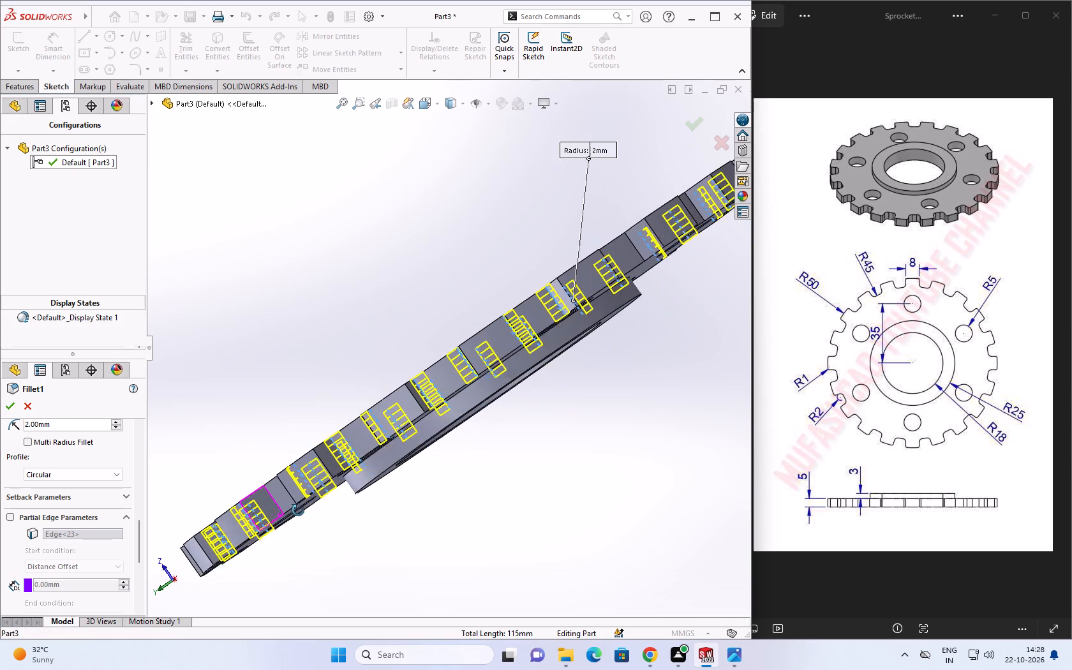
{"action": "middle_click_drag", "start_coordinate": [298, 510], "coordinate": [299, 512]}
{"action": "left_click", "coordinate": [274, 503]}
Add the missing second root edge in three more one-sided tooth gaps to the 2 mm fillet.
{"action": "middle_click_drag", "start_coordinate": [295, 516], "coordinate": [348, 515]}
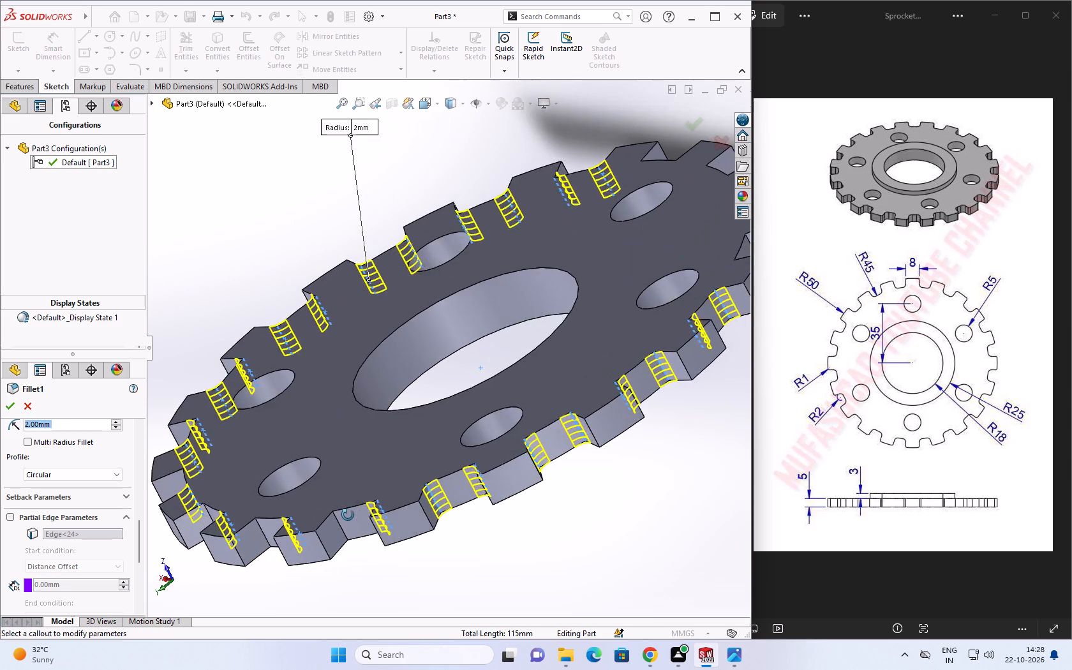
{"action": "middle_click_drag", "start_coordinate": [348, 515], "coordinate": [399, 481]}
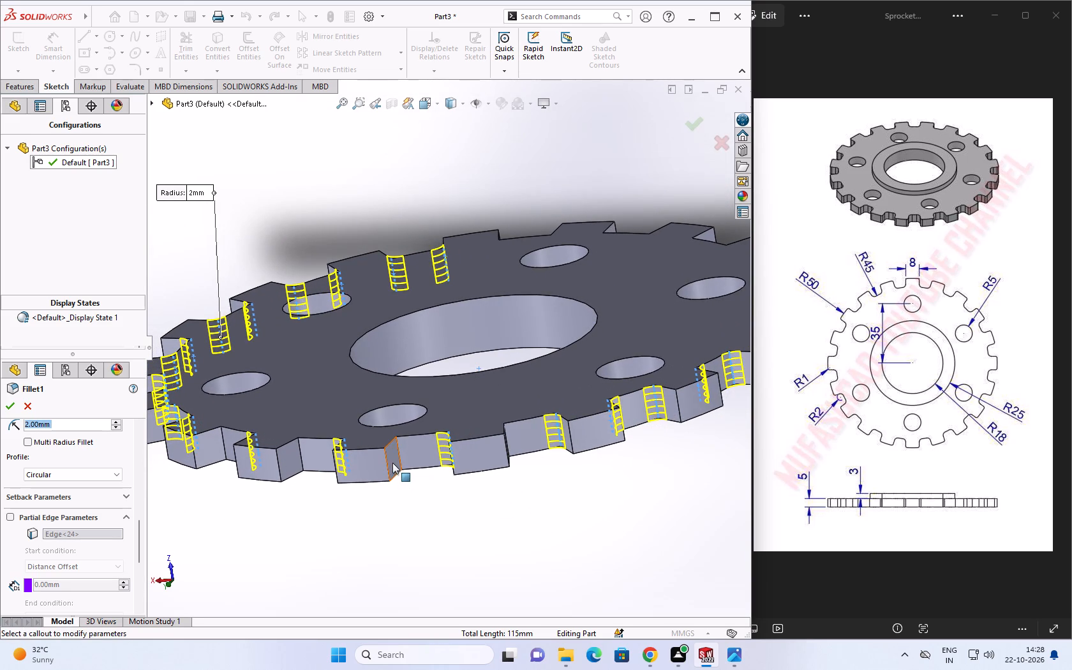
{"action": "left_click", "coordinate": [399, 459]}
{"action": "middle_click_drag", "start_coordinate": [318, 482], "coordinate": [355, 482]}
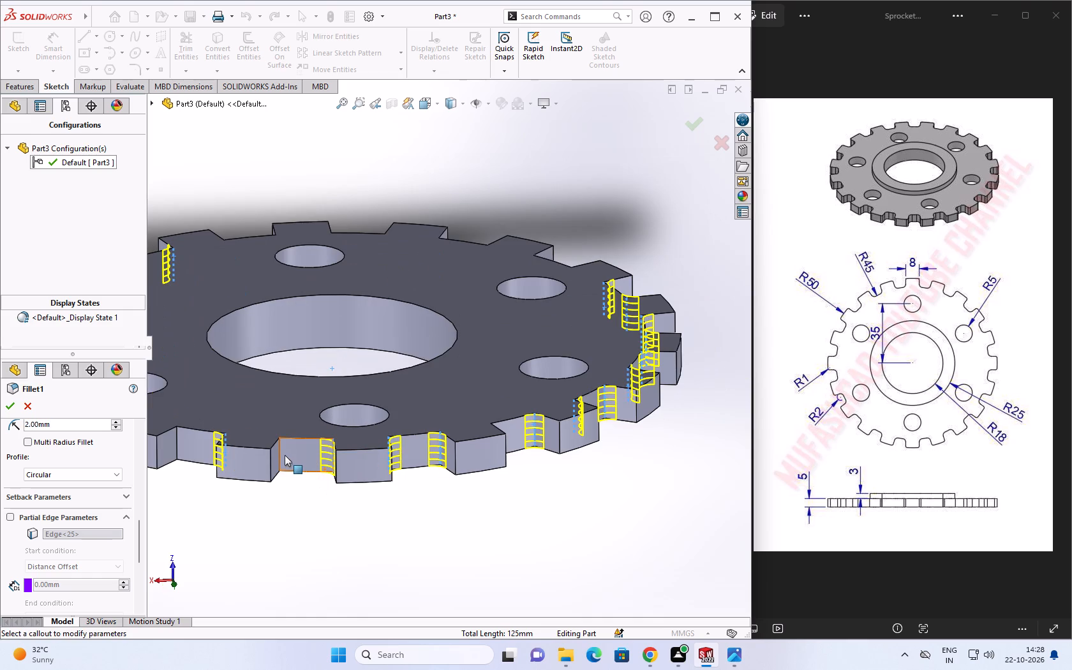
{"action": "left_click", "coordinate": [281, 452]}
{"action": "middle_click_drag", "start_coordinate": [253, 490], "coordinate": [317, 503]}
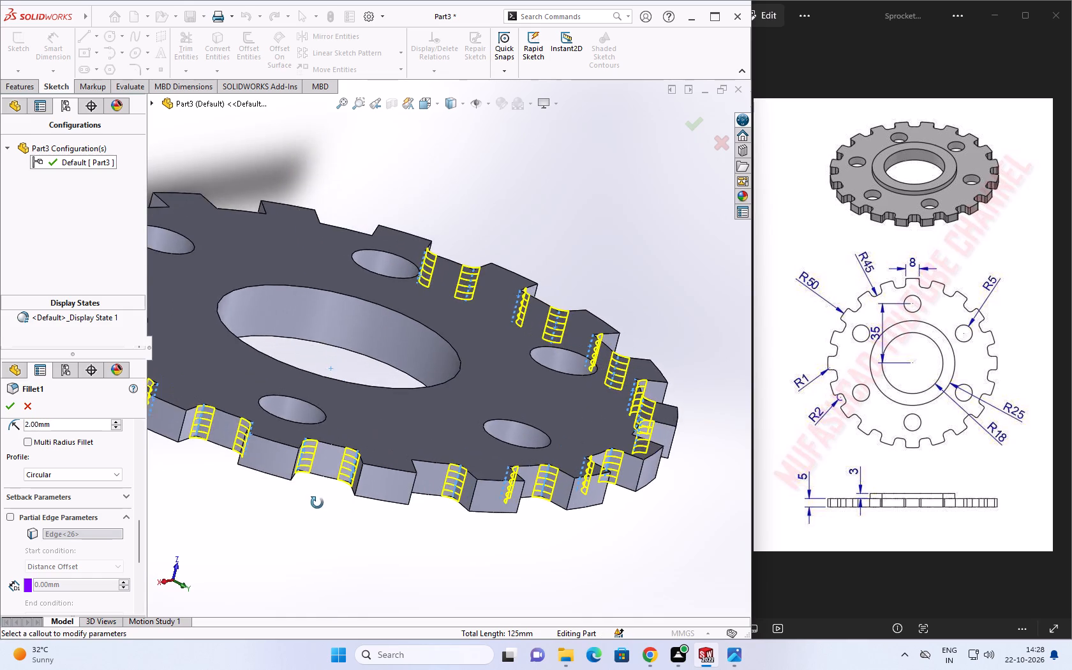
{"action": "middle_click_drag", "start_coordinate": [317, 503], "coordinate": [284, 495]}
{"action": "scroll", "coordinate": [285, 487], "scroll_direction": "up", "scroll_amount": 1}
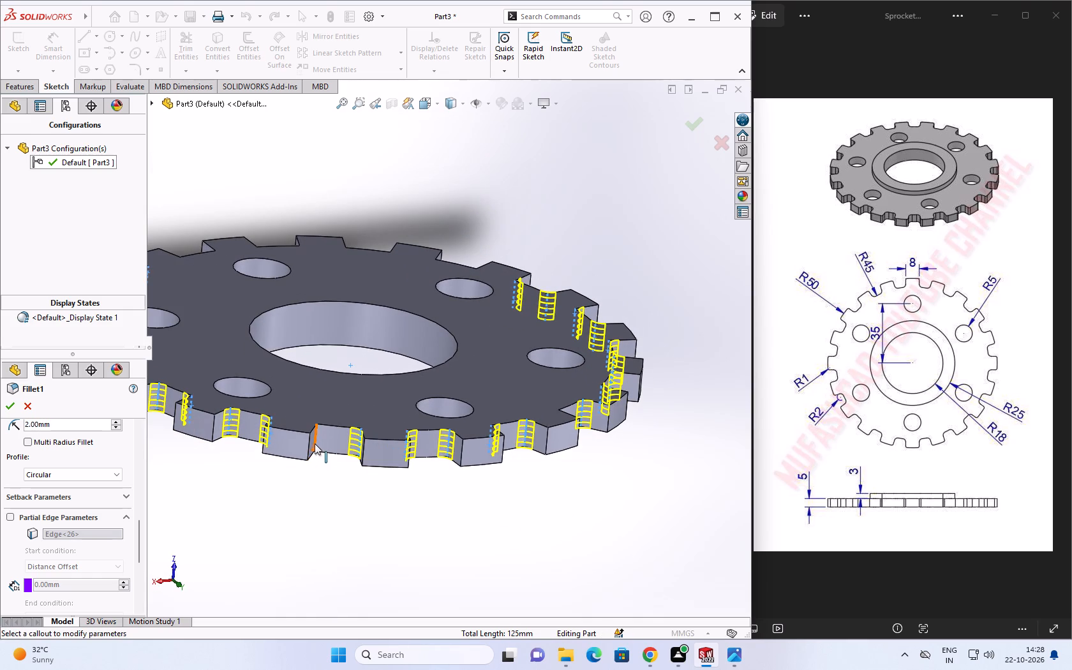
{"action": "left_click", "coordinate": [315, 443]}
Add both root edges of the first unfilleted tooth gap past the completed run to the 2 mm fillet.
{"action": "middle_click_drag", "start_coordinate": [436, 472], "coordinate": [347, 525]}
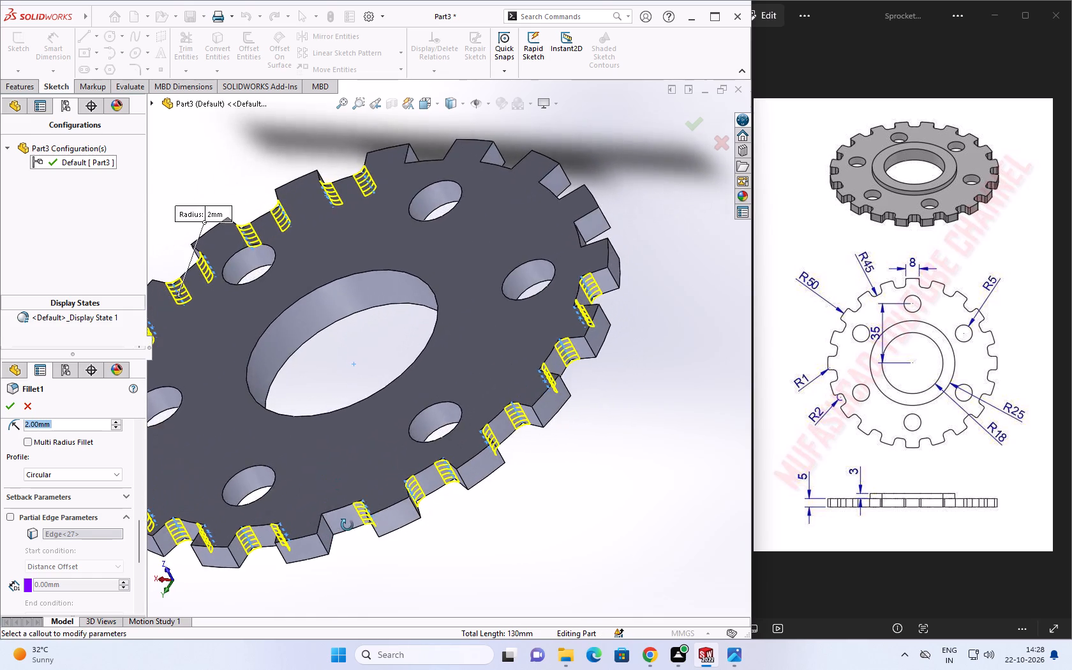
{"action": "middle_click_drag", "start_coordinate": [505, 367], "coordinate": [416, 482]}
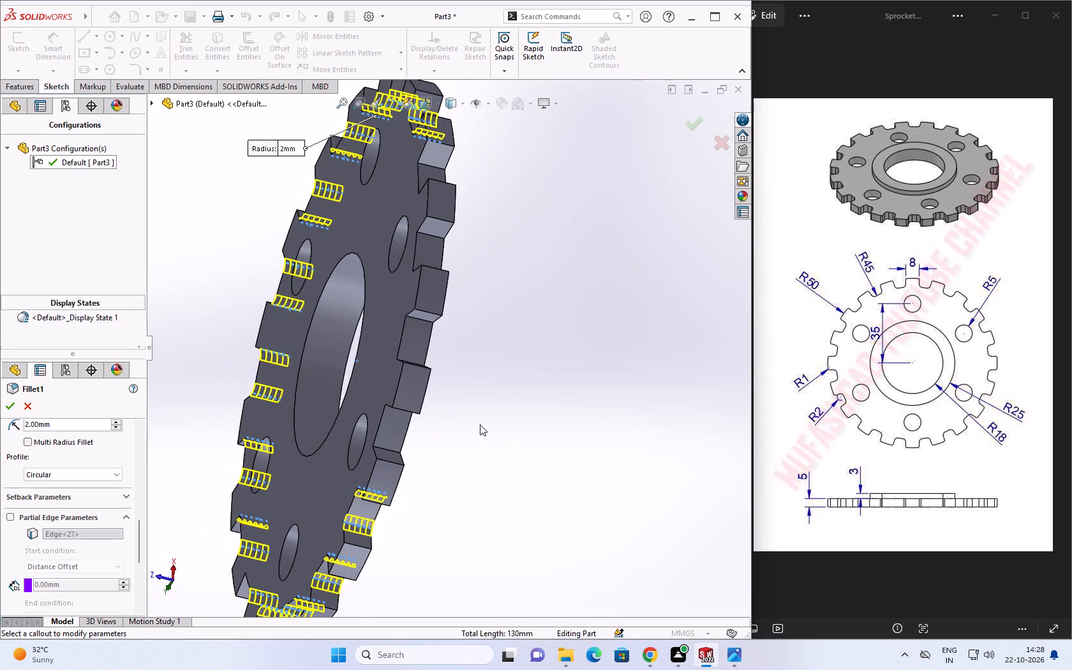
{"action": "middle_click_drag", "start_coordinate": [405, 451], "coordinate": [429, 429]}
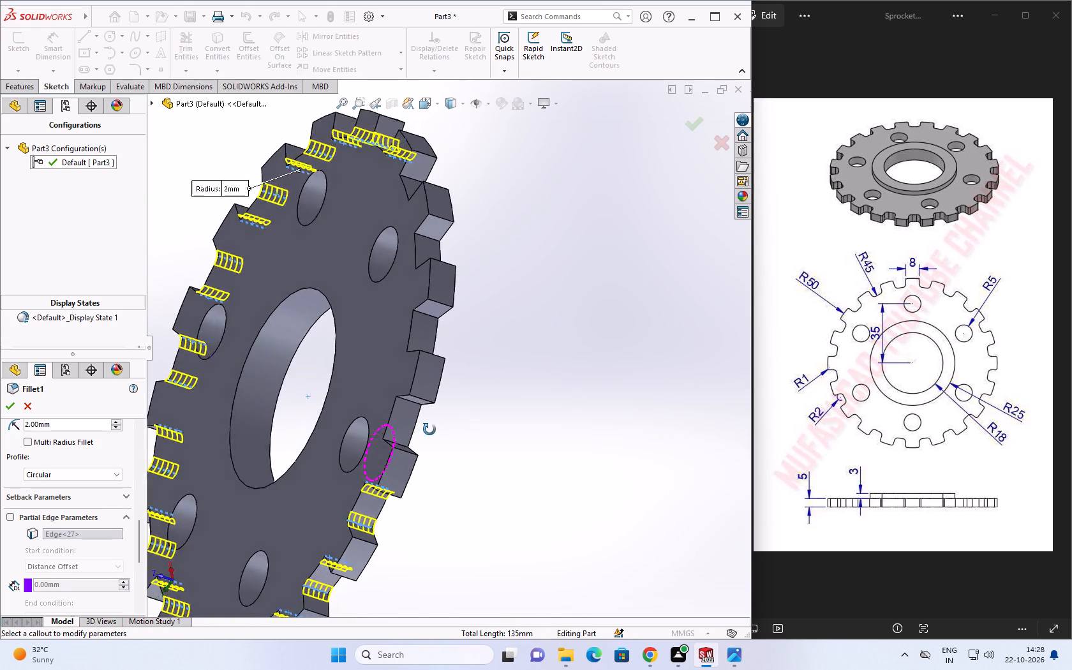
{"action": "middle_click_drag", "start_coordinate": [429, 429], "coordinate": [447, 411]}
{"action": "middle_click_drag", "start_coordinate": [417, 468], "coordinate": [406, 466]}
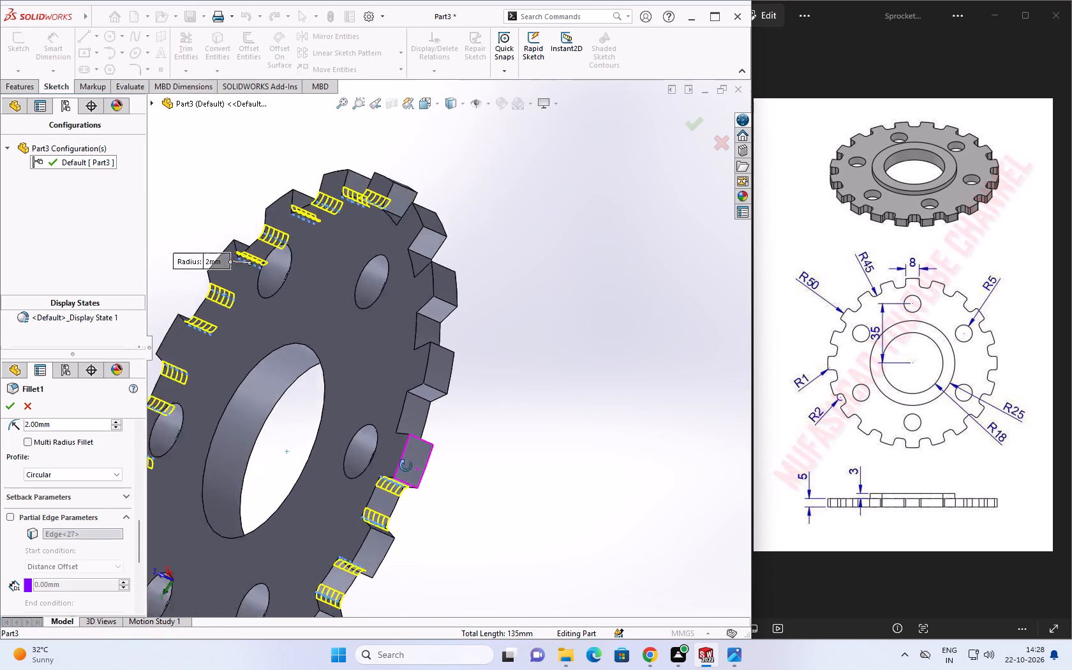
{"action": "middle_click_drag", "start_coordinate": [406, 466], "coordinate": [374, 509]}
{"action": "left_click", "coordinate": [419, 428]}
{"action": "scroll", "coordinate": [456, 410], "scroll_direction": "up", "scroll_amount": 1}
{"action": "middle_click_drag", "start_coordinate": [456, 410], "coordinate": [495, 388]}
{"action": "left_click", "coordinate": [431, 382]}
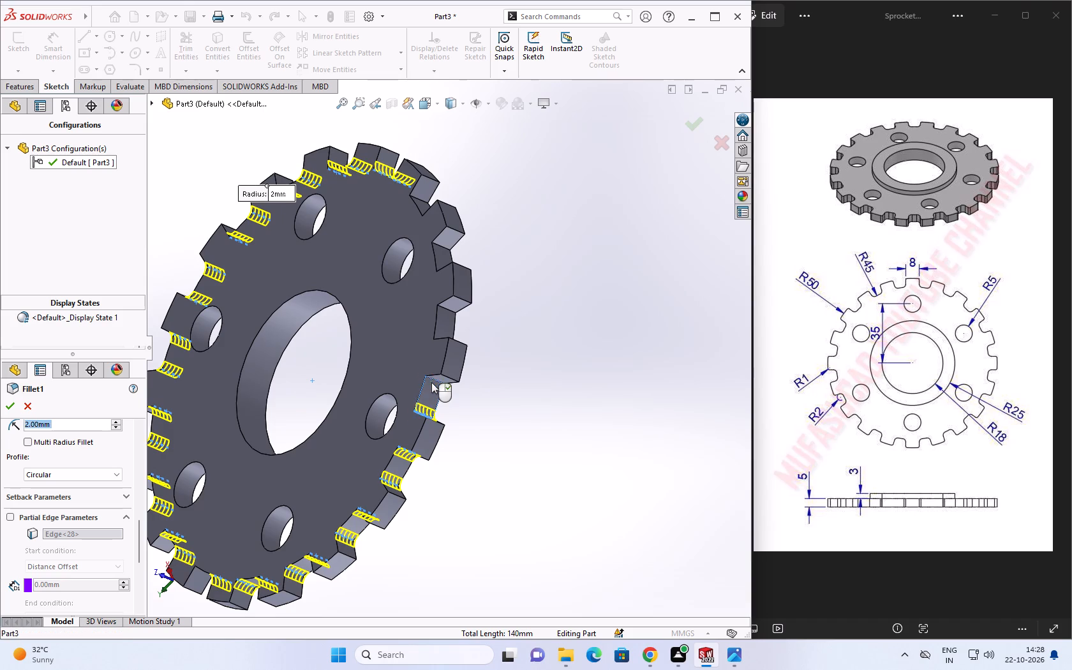
{"action": "left_click", "coordinate": [431, 382]}
{"action": "left_click", "coordinate": [438, 382]}
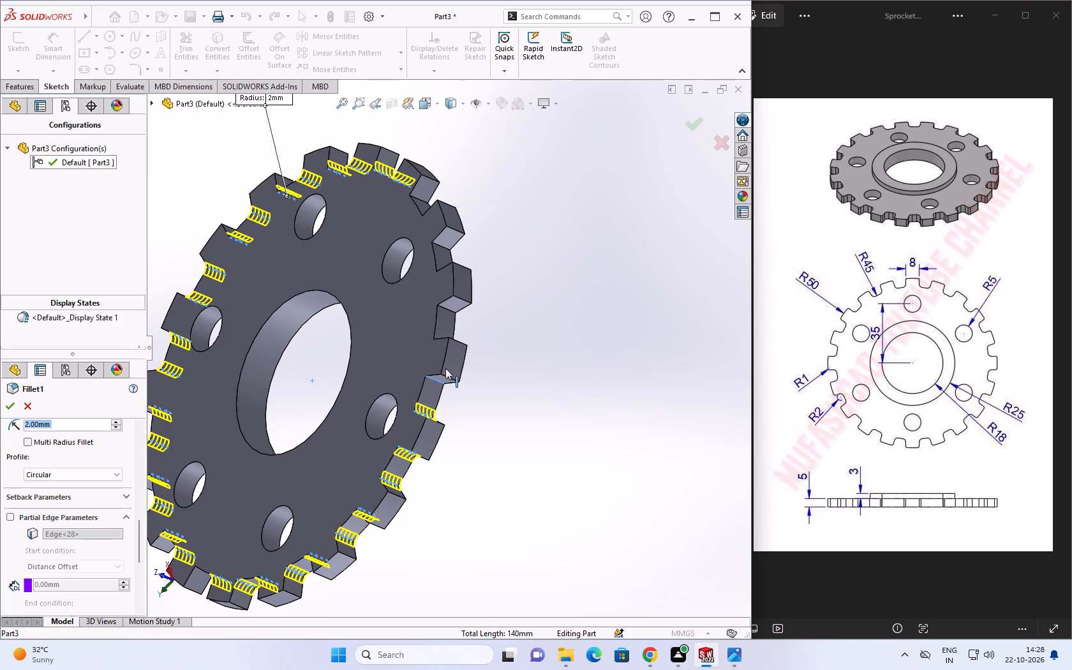
Add both root edges of the following tooth gap to the 2 mm fillet.
{"action": "middle_click_drag", "start_coordinate": [472, 344], "coordinate": [435, 428]}
{"action": "middle_click_drag", "start_coordinate": [511, 325], "coordinate": [478, 419]}
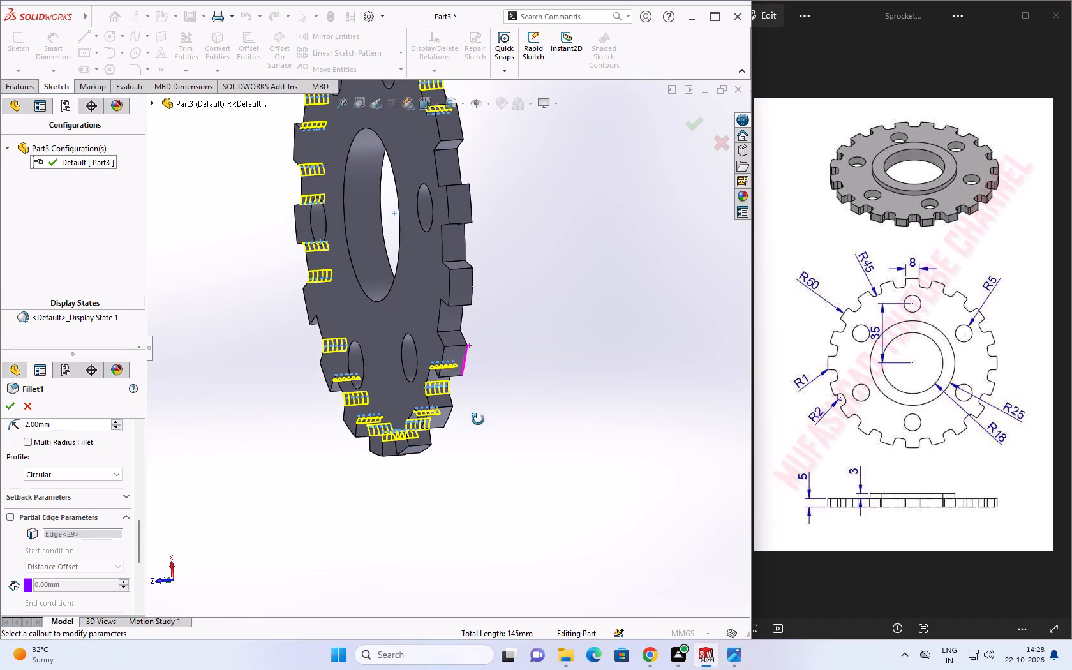
{"action": "middle_click_drag", "start_coordinate": [478, 419], "coordinate": [478, 417]}
{"action": "left_click", "coordinate": [450, 332]}
{"action": "middle_click_drag", "start_coordinate": [475, 310], "coordinate": [500, 223]}
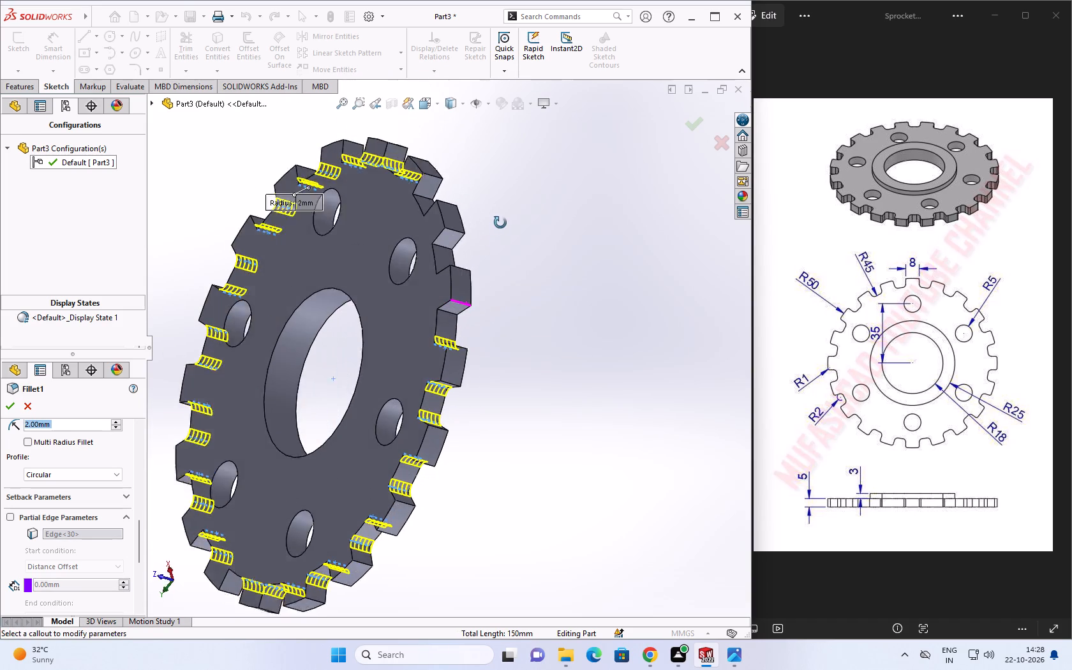
{"action": "middle_click_drag", "start_coordinate": [500, 223], "coordinate": [510, 210]}
{"action": "left_click", "coordinate": [446, 315]}
Add both root edges of the next unfilleted tooth gap to the 2 mm fillet.
{"action": "middle_click_drag", "start_coordinate": [502, 267], "coordinate": [468, 336]}
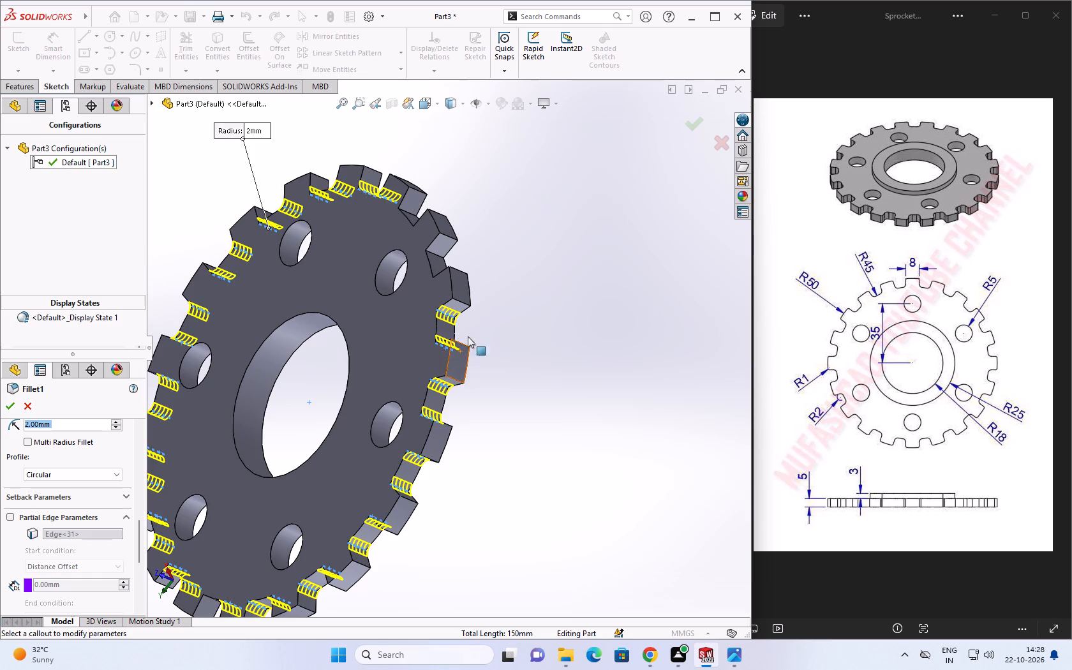
{"action": "middle_click_drag", "start_coordinate": [468, 336], "coordinate": [463, 362]}
{"action": "middle_click_drag", "start_coordinate": [508, 251], "coordinate": [455, 391]}
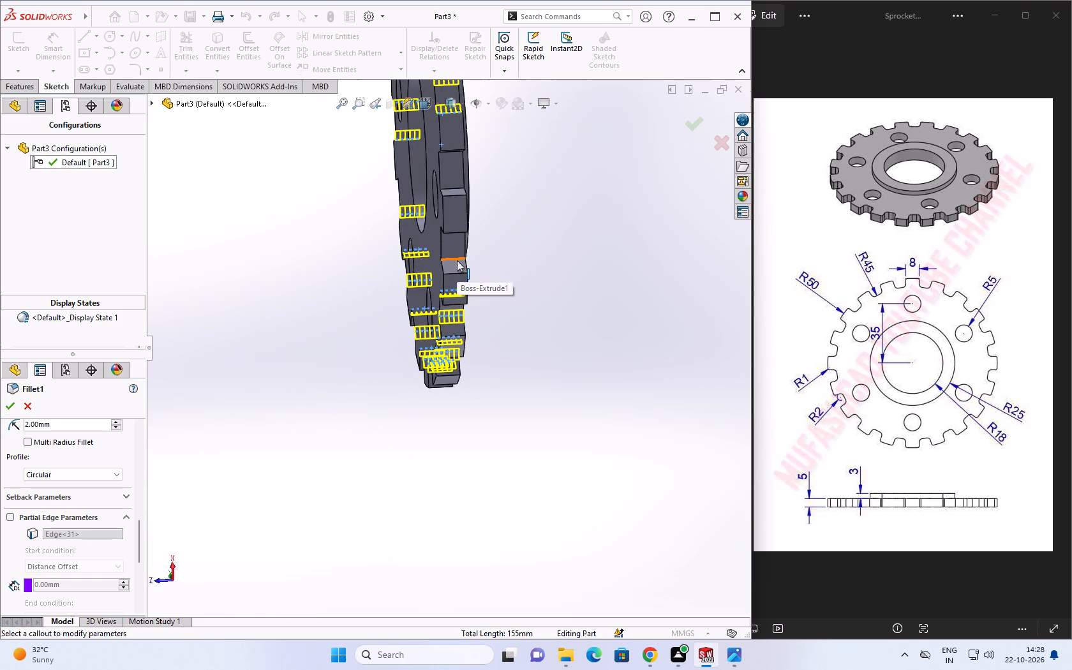
{"action": "left_click", "coordinate": [457, 260]}
{"action": "middle_click_drag", "start_coordinate": [500, 255], "coordinate": [535, 181]}
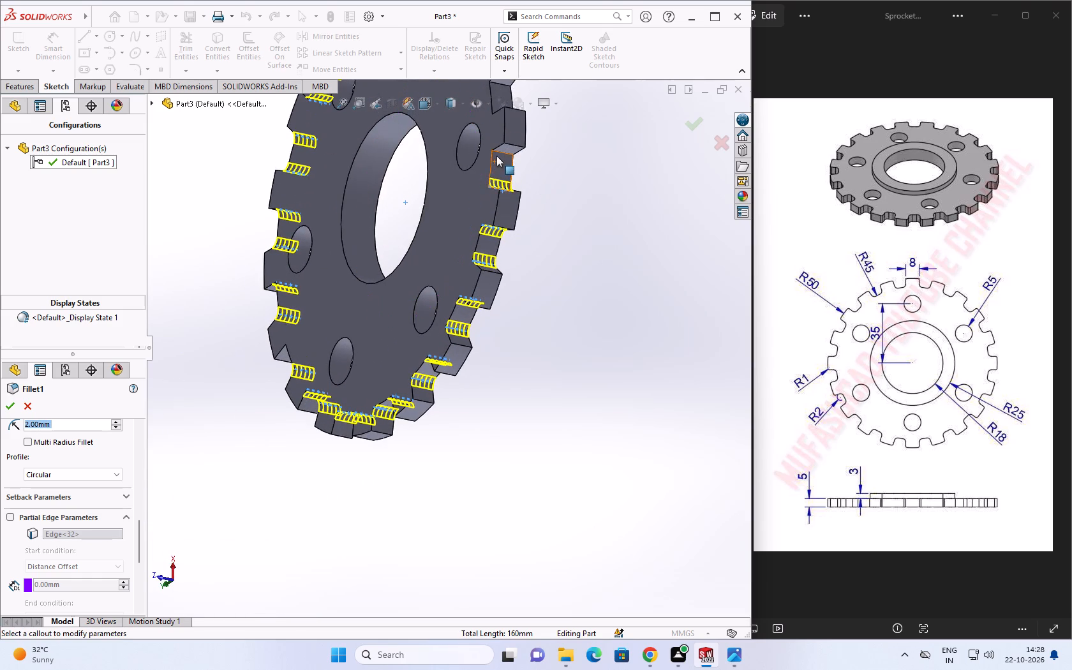
{"action": "left_click", "coordinate": [505, 155]}
Add both root edges of the last unfilleted tooth gap and complete the 2 mm fillet.
{"action": "middle_click_drag", "start_coordinate": [537, 131], "coordinate": [495, 273]}
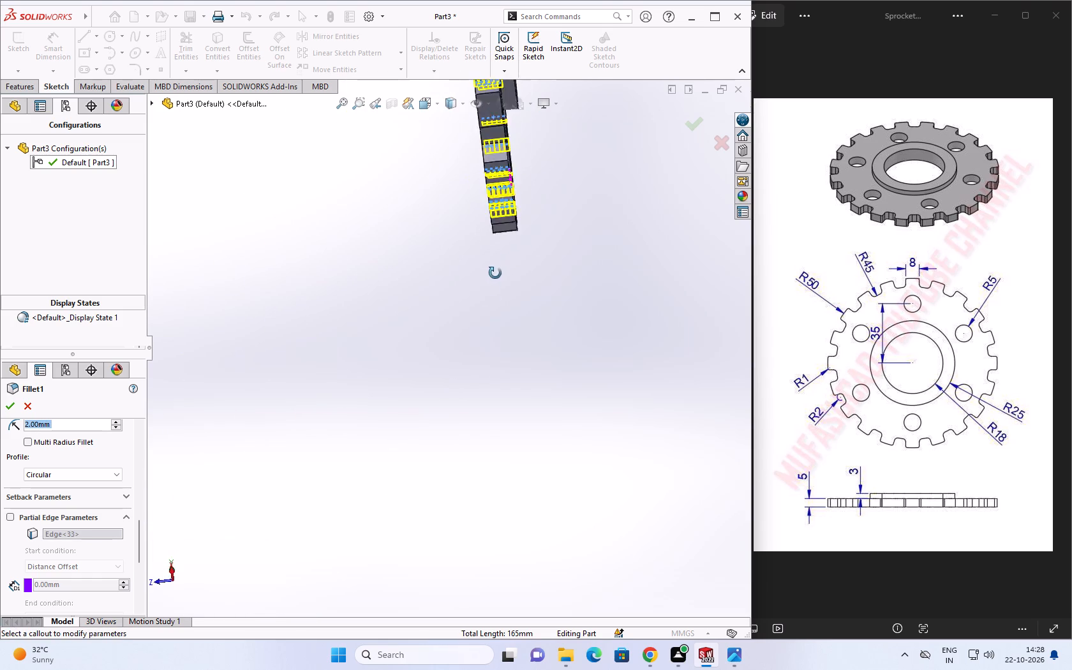
{"action": "middle_click_drag", "start_coordinate": [495, 273], "coordinate": [497, 282]}
{"action": "scroll", "coordinate": [509, 232], "scroll_direction": "up", "scroll_amount": 6}
{"action": "scroll", "coordinate": [460, 204], "scroll_direction": "down", "scroll_amount": 6}
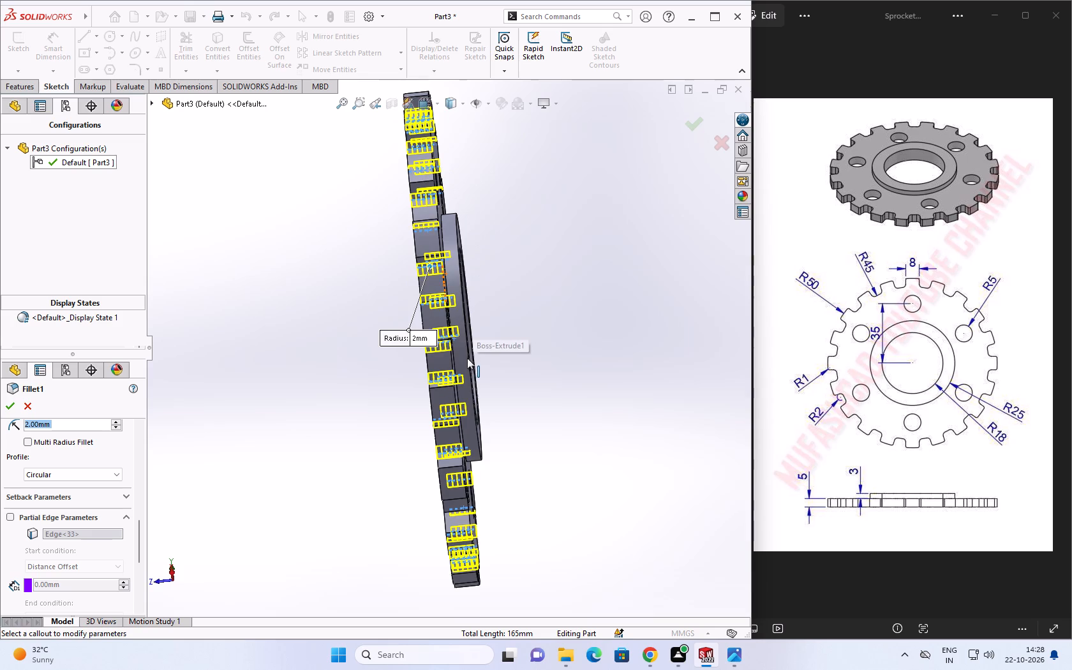
{"action": "scroll", "coordinate": [469, 361], "scroll_direction": "down", "scroll_amount": 1}
{"action": "middle_click_drag", "start_coordinate": [479, 305], "coordinate": [574, 263]}
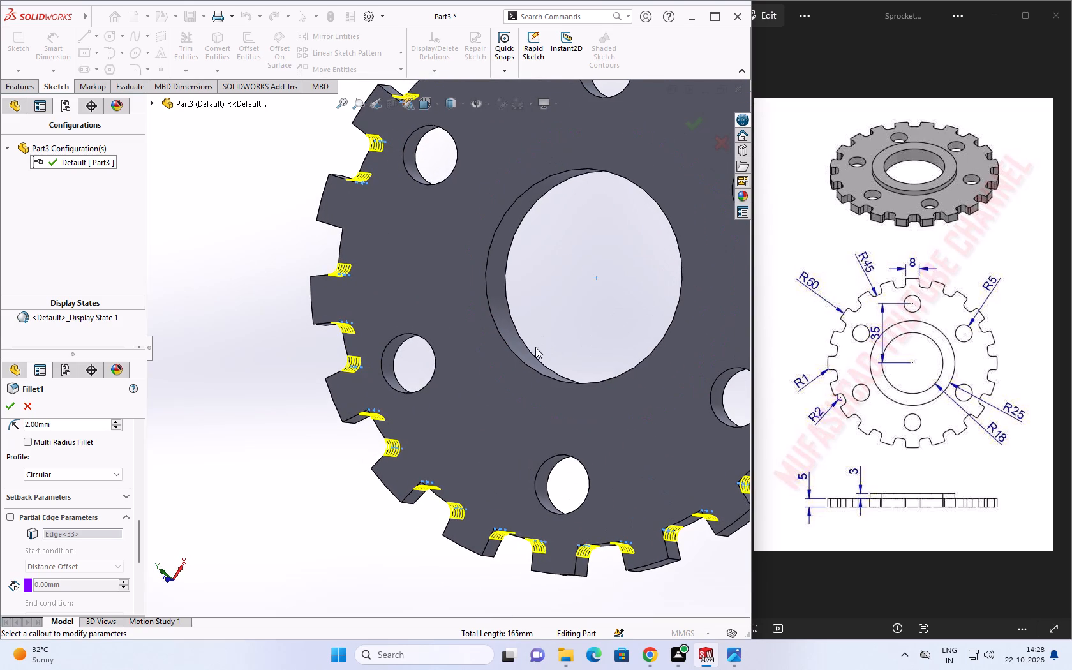
{"action": "scroll", "coordinate": [516, 353], "scroll_direction": "up", "scroll_amount": 5}
{"action": "scroll", "coordinate": [606, 389], "scroll_direction": "up", "scroll_amount": 3}
{"action": "scroll", "coordinate": [586, 373], "scroll_direction": "down", "scroll_amount": 6}
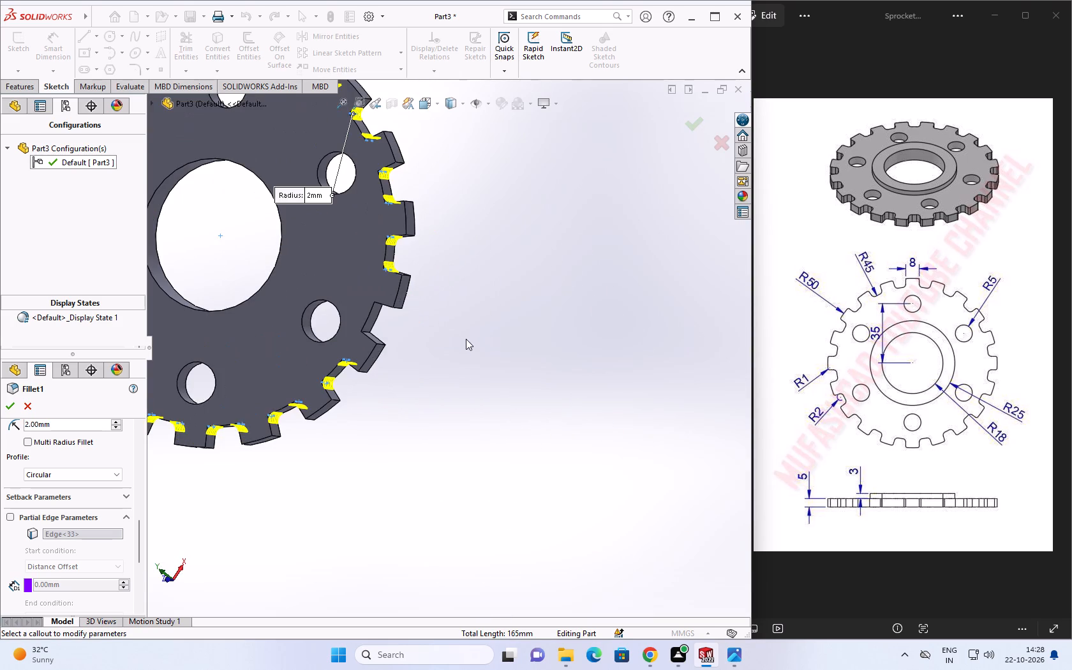
{"action": "middle_click_drag", "start_coordinate": [462, 337], "coordinate": [422, 302]}
{"action": "left_click", "coordinate": [388, 309]}
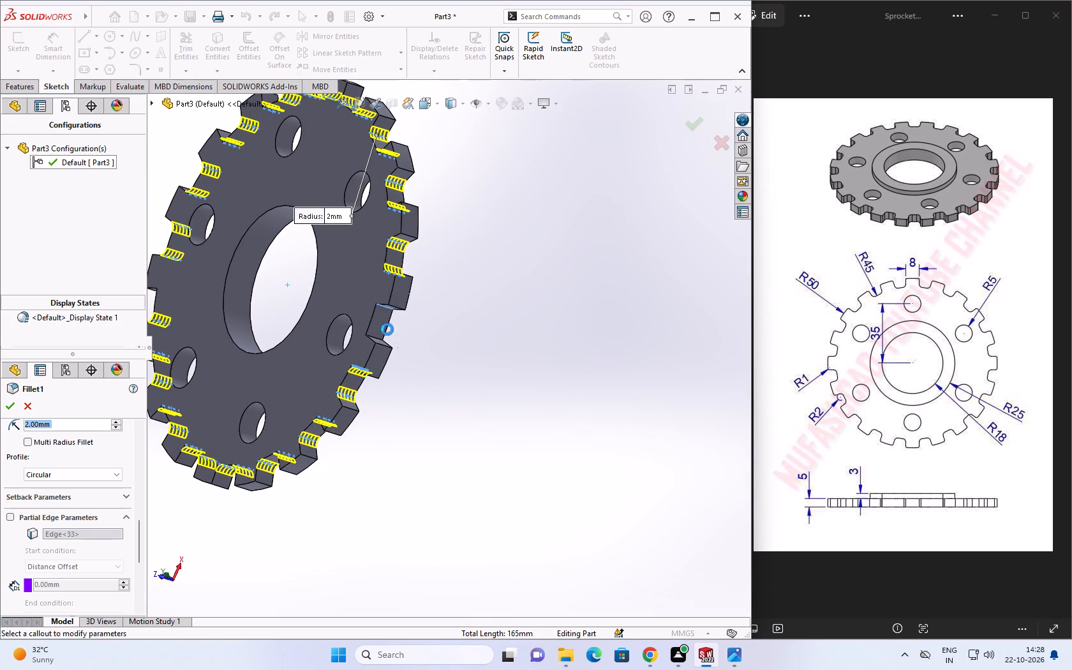
{"action": "middle_click_drag", "start_coordinate": [383, 336], "coordinate": [383, 358]}
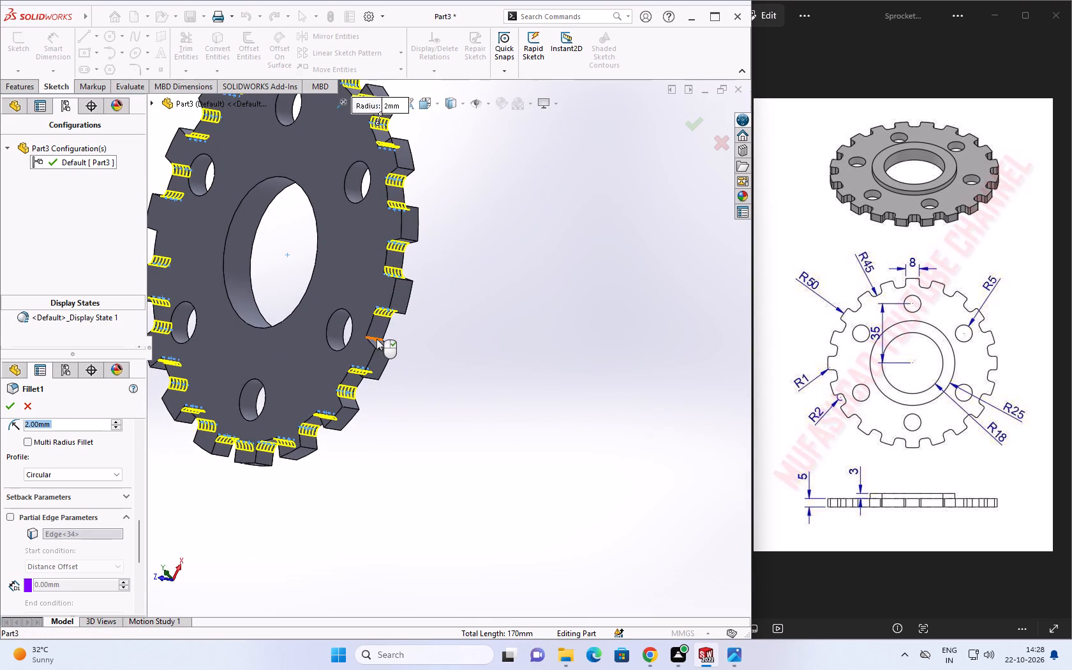
{"action": "left_click", "coordinate": [376, 339]}
{"action": "middle_click_drag", "start_coordinate": [357, 433], "coordinate": [358, 348]}
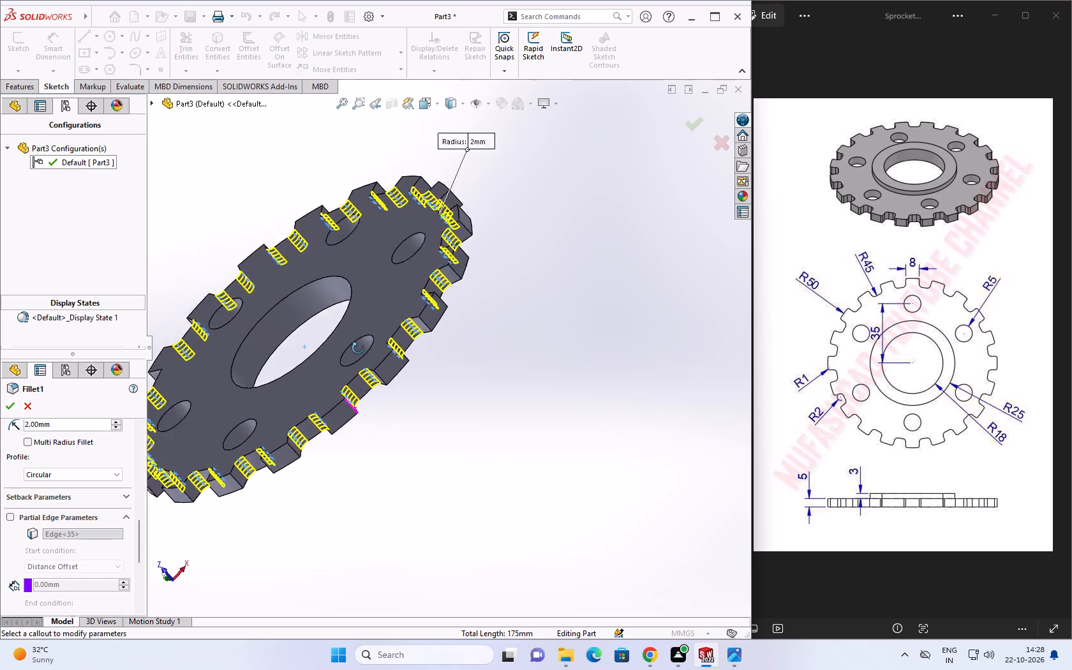
{"action": "middle_click_drag", "start_coordinate": [358, 348], "coordinate": [372, 321]}
{"action": "left_click", "coordinate": [687, 122]}
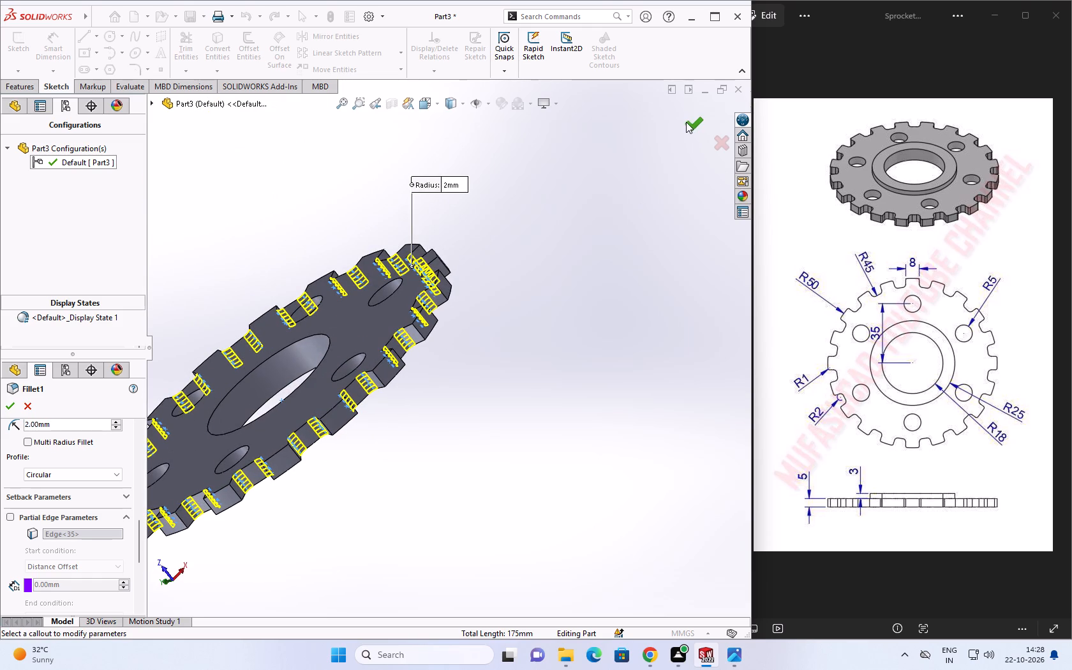
Examine the filleted tooth gaps around the sprocket from several angles.
{"action": "scroll", "coordinate": [424, 428], "scroll_direction": "down", "scroll_amount": 4}
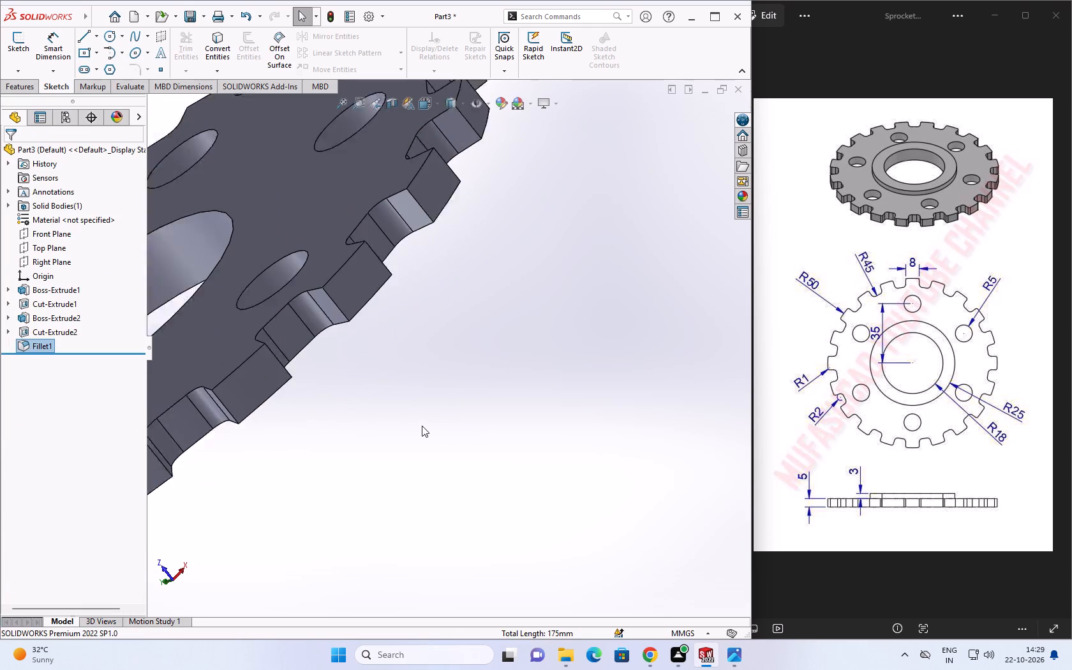
{"action": "scroll", "coordinate": [422, 426], "scroll_direction": "down", "scroll_amount": 1}
{"action": "scroll", "coordinate": [398, 449], "scroll_direction": "up", "scroll_amount": 9}
{"action": "middle_click_drag", "start_coordinate": [391, 440], "coordinate": [332, 294]}
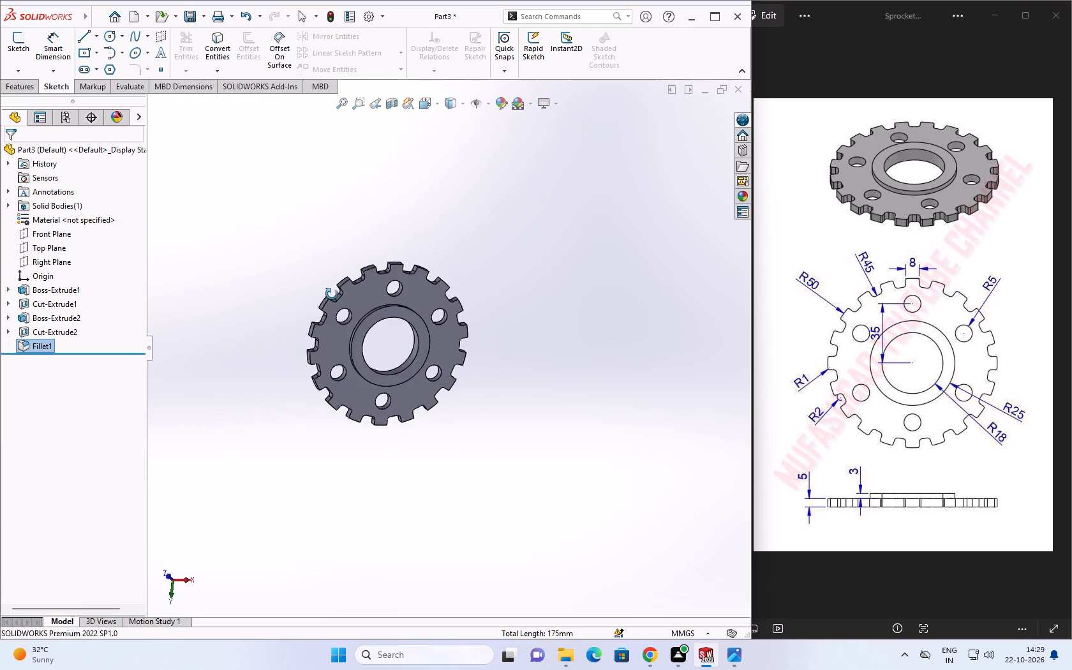
{"action": "middle_click_drag", "start_coordinate": [332, 294], "coordinate": [380, 184]}
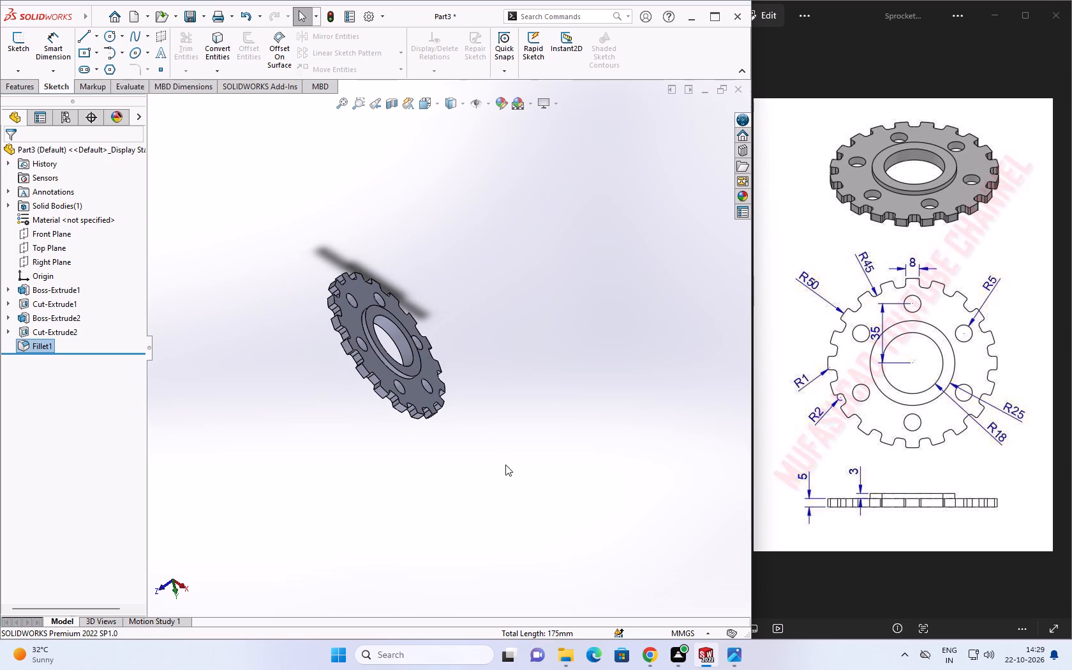
{"action": "middle_click_drag", "start_coordinate": [438, 444], "coordinate": [364, 392]}
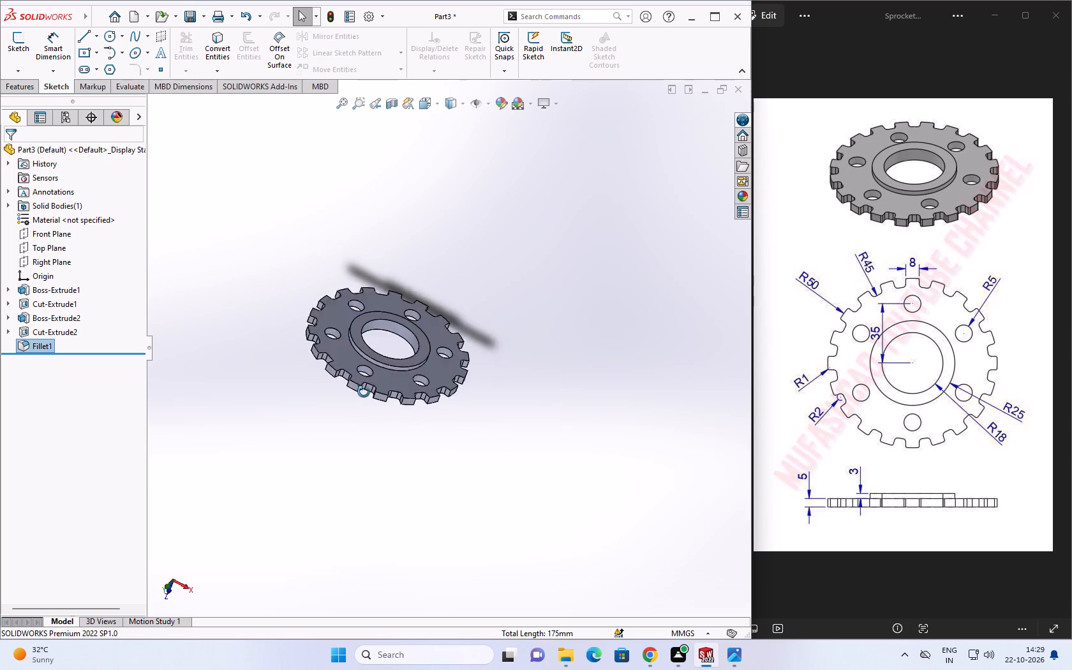
{"action": "middle_click_drag", "start_coordinate": [364, 392], "coordinate": [332, 339]}
{"action": "scroll", "coordinate": [343, 365], "scroll_direction": "down", "scroll_amount": 2}
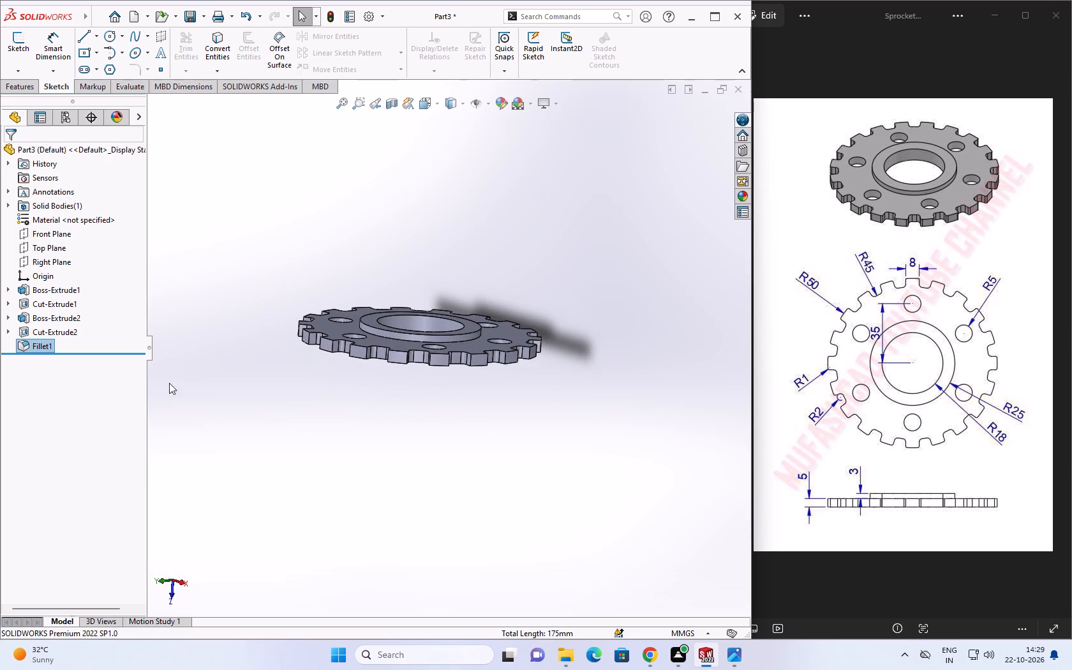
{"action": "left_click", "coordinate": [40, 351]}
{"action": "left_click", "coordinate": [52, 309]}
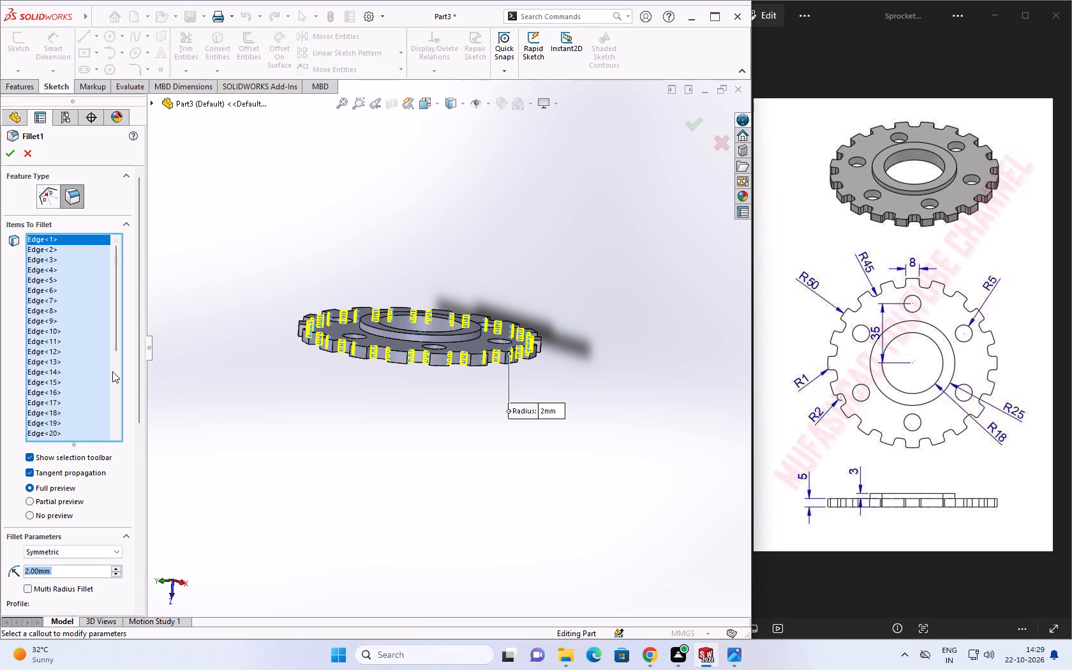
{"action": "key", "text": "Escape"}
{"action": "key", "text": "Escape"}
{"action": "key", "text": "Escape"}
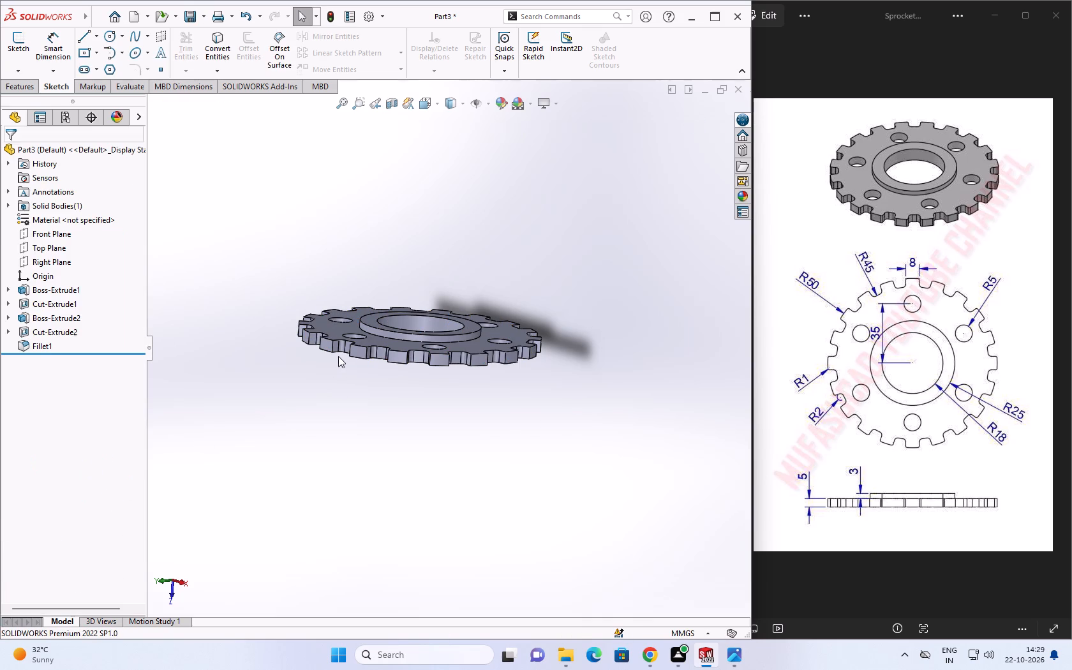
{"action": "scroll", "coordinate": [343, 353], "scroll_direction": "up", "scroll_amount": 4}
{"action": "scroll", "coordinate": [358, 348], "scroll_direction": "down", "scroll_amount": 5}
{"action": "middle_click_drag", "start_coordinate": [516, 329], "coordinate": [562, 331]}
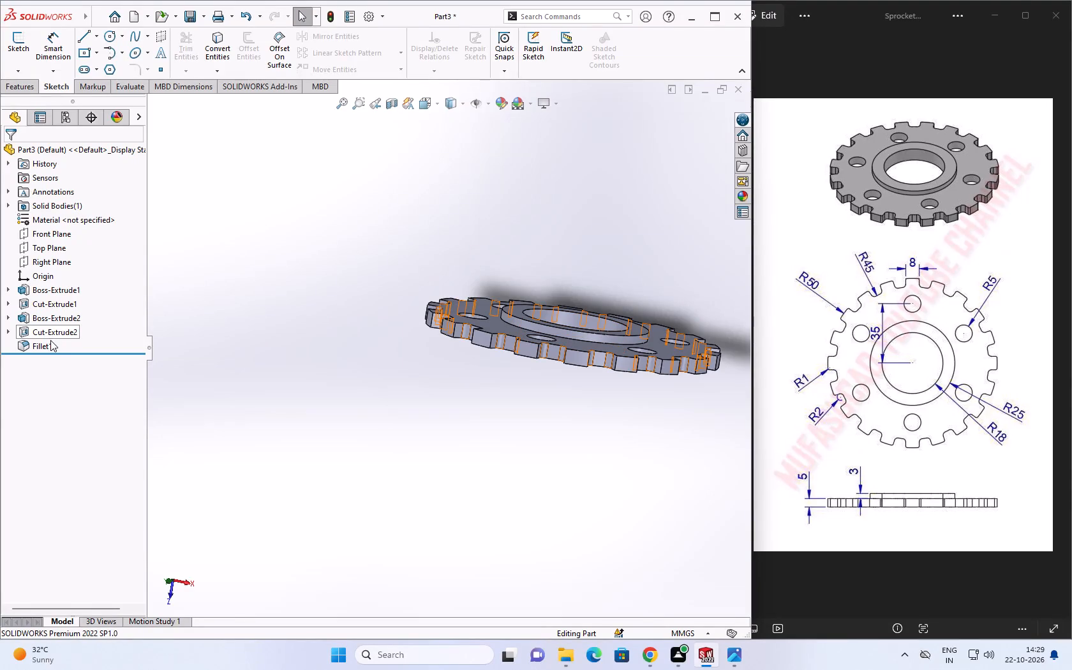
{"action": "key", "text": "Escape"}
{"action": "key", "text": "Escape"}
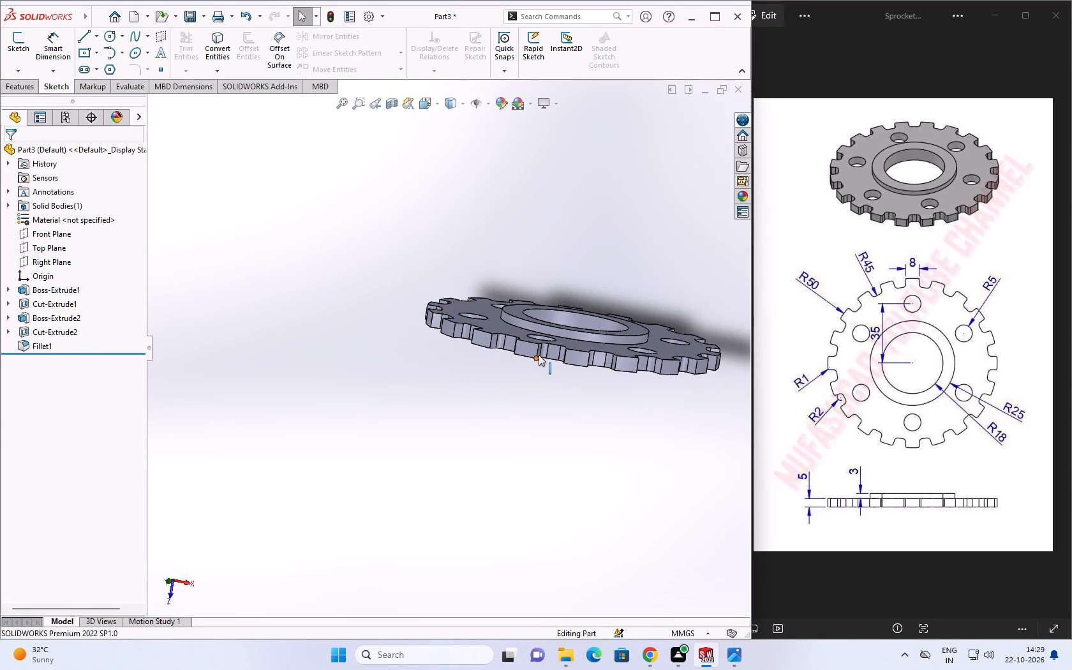
Fillet the two outer tip edges of one tooth with a 1 mm radius.
{"action": "scroll", "coordinate": [539, 348], "scroll_direction": "up", "scroll_amount": 4}
{"action": "scroll", "coordinate": [539, 347], "scroll_direction": "down", "scroll_amount": 6}
{"action": "left_click", "coordinate": [21, 87]}
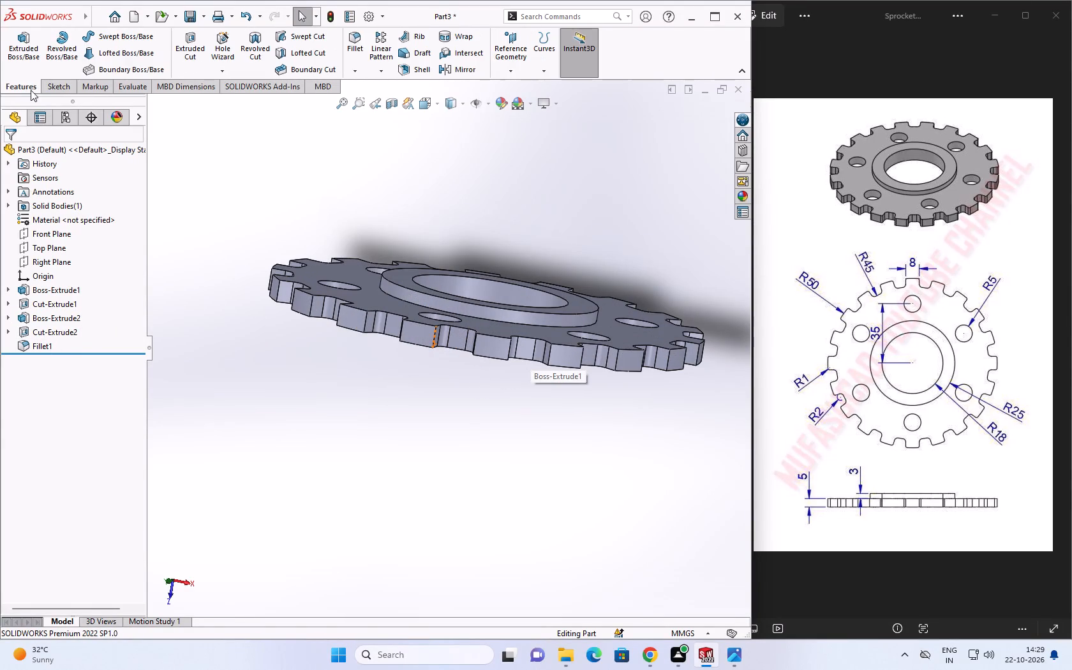
{"action": "left_click", "coordinate": [357, 50]}
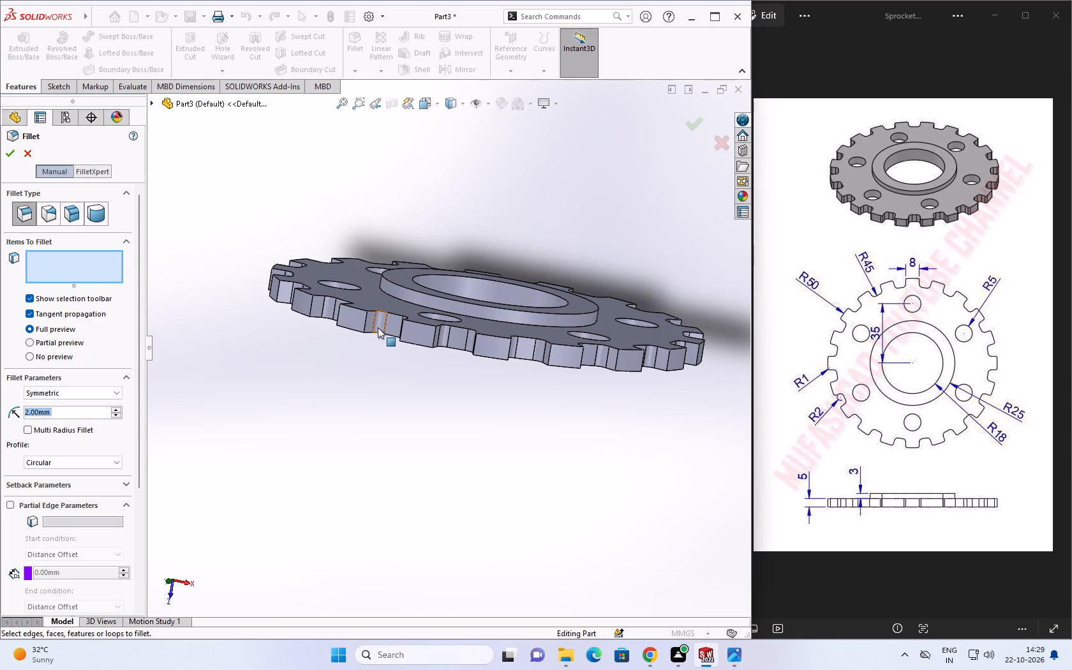
{"action": "left_click", "coordinate": [366, 325]}
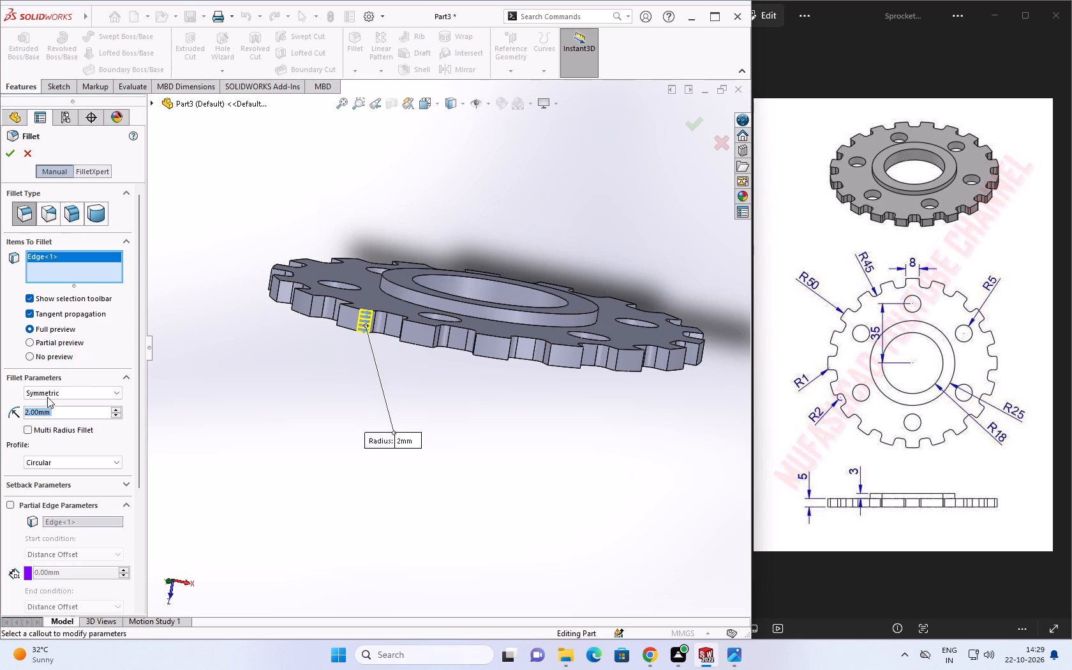
{"action": "key", "text": "1"}
{"action": "key", "text": "Return"}
{"action": "middle_click_drag", "start_coordinate": [237, 373], "coordinate": [290, 409]}
{"action": "left_click", "coordinate": [465, 378]}
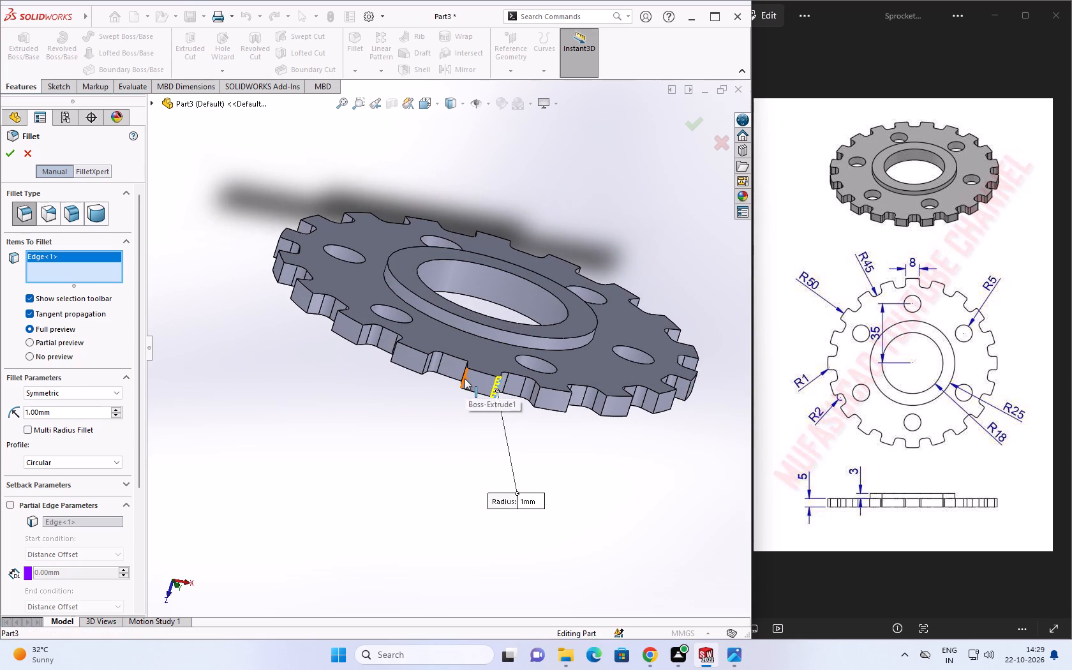
{"action": "left_click", "coordinate": [11, 154]}
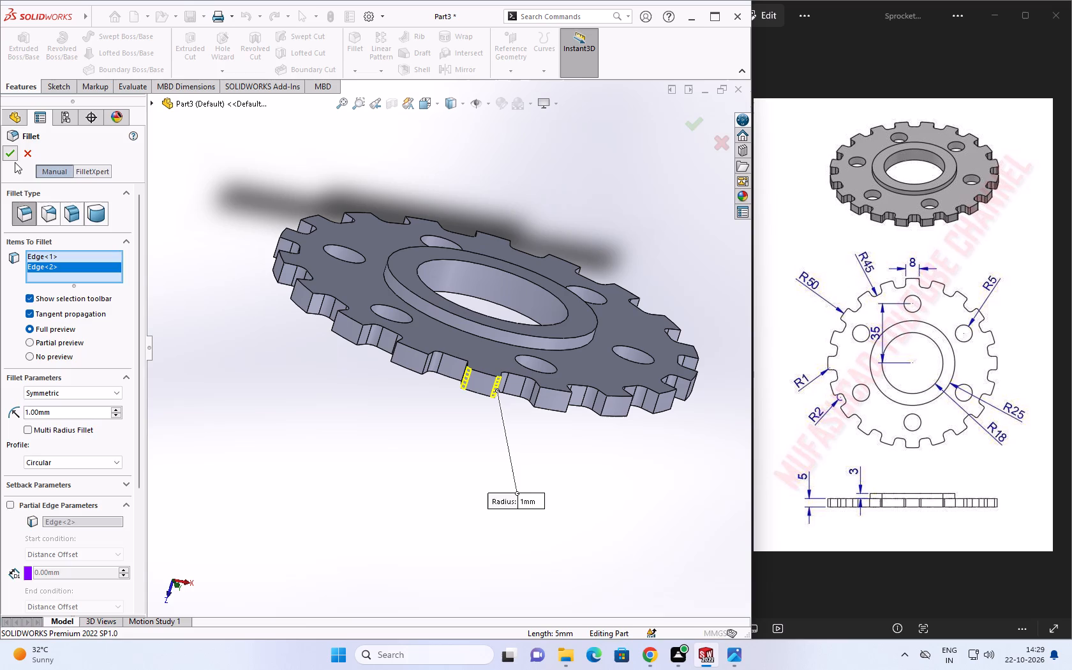
{"action": "key", "text": "Escape"}
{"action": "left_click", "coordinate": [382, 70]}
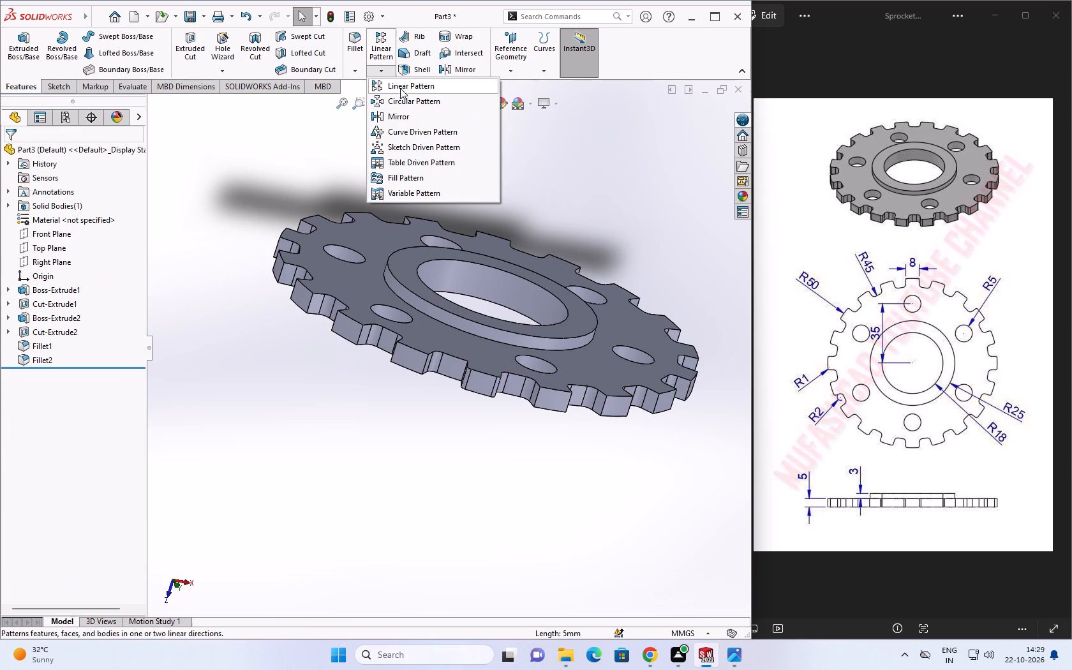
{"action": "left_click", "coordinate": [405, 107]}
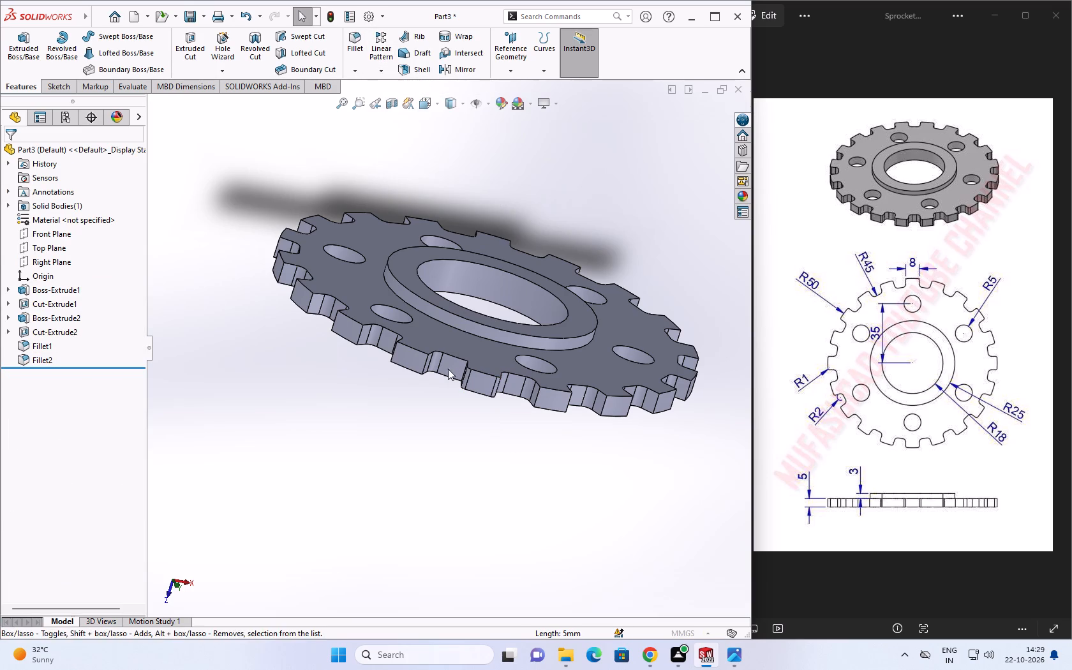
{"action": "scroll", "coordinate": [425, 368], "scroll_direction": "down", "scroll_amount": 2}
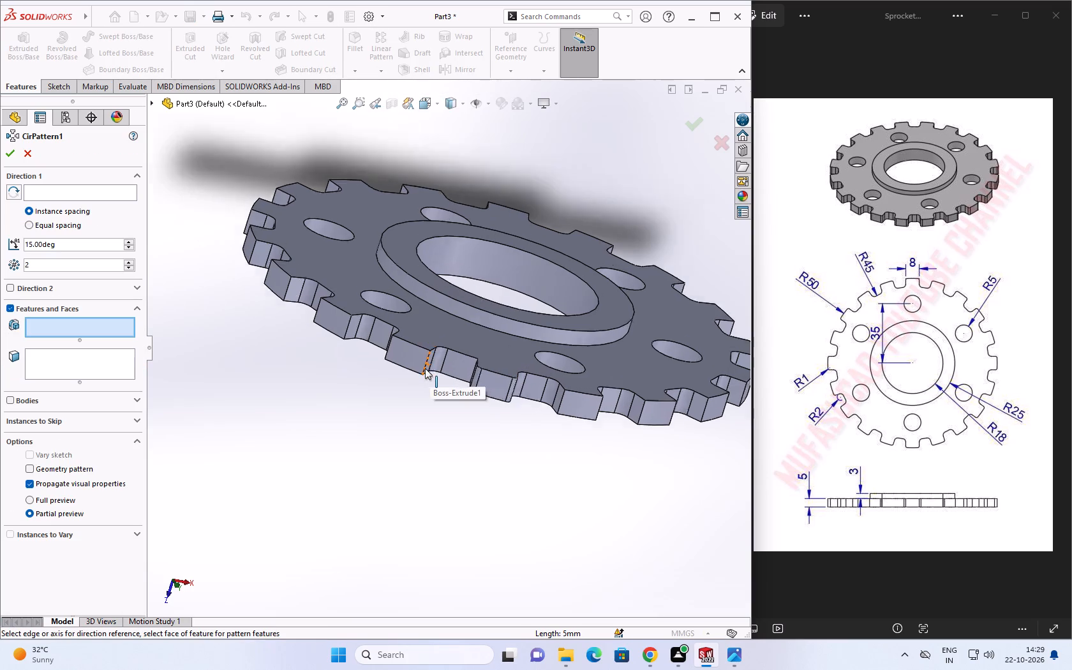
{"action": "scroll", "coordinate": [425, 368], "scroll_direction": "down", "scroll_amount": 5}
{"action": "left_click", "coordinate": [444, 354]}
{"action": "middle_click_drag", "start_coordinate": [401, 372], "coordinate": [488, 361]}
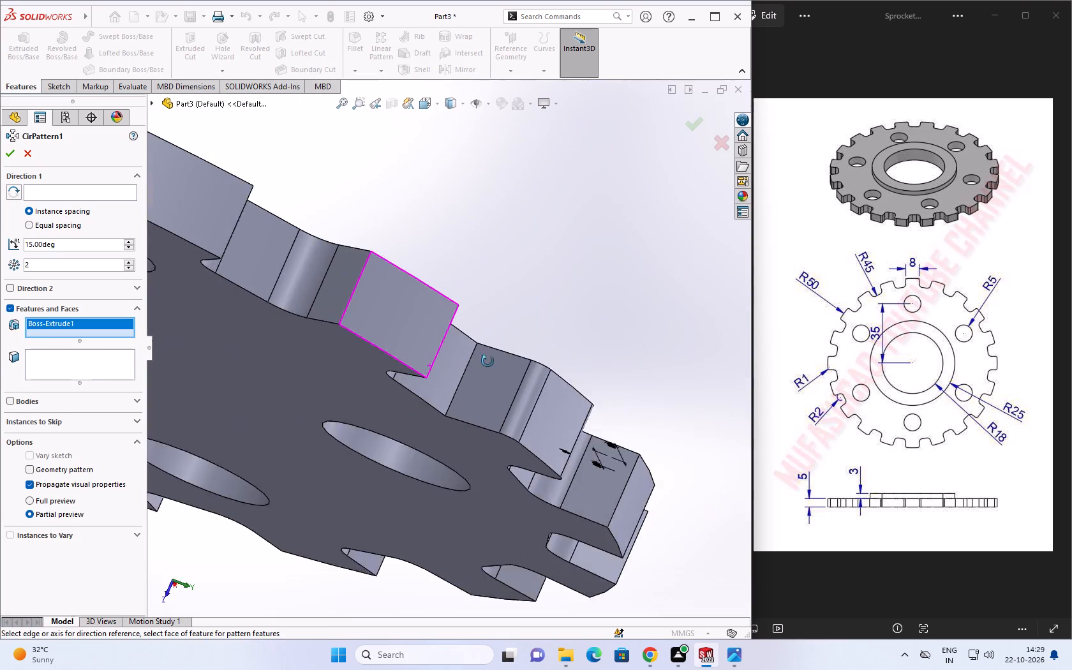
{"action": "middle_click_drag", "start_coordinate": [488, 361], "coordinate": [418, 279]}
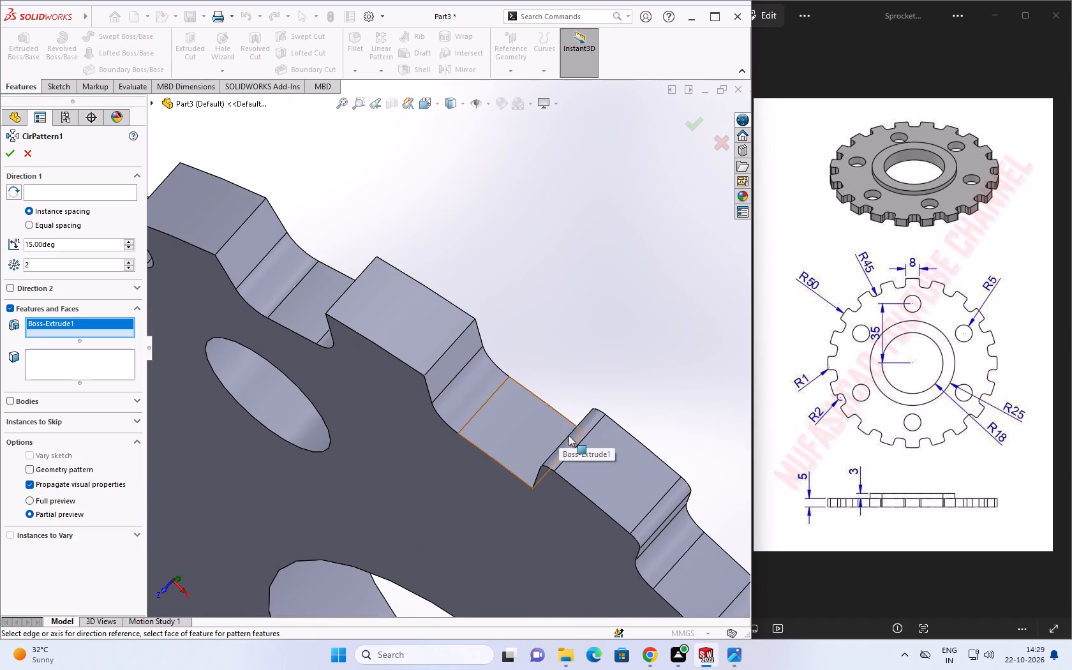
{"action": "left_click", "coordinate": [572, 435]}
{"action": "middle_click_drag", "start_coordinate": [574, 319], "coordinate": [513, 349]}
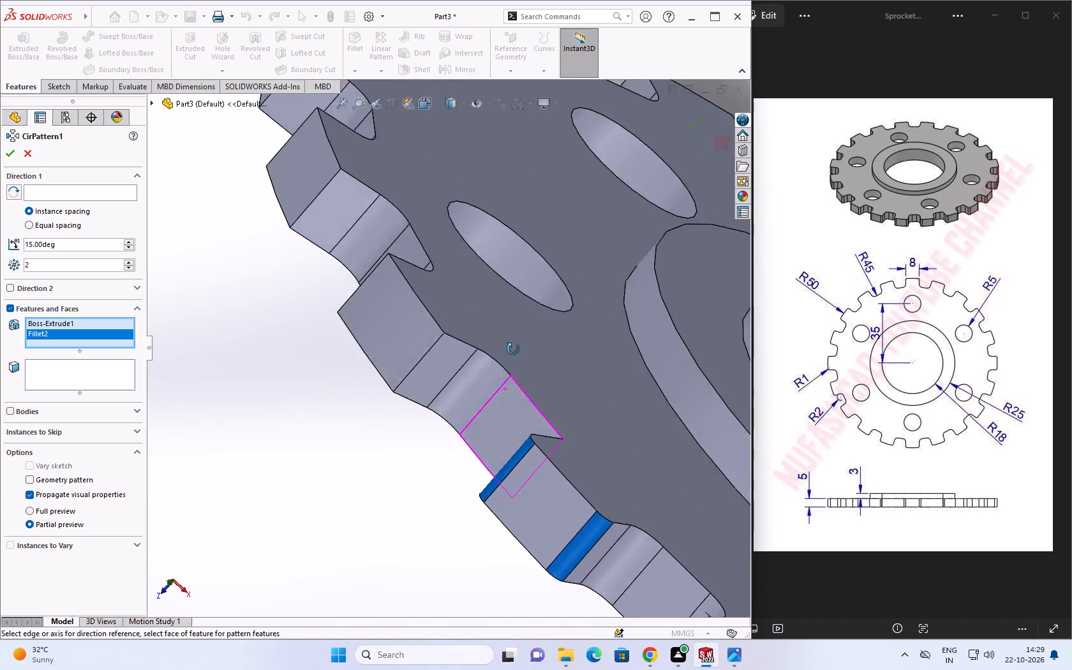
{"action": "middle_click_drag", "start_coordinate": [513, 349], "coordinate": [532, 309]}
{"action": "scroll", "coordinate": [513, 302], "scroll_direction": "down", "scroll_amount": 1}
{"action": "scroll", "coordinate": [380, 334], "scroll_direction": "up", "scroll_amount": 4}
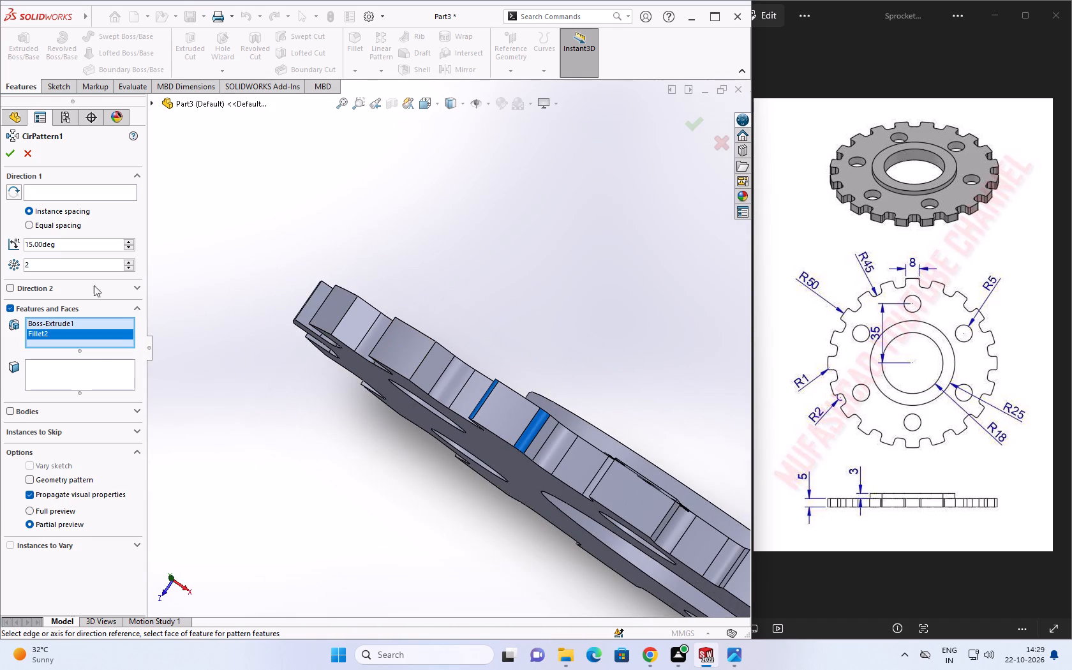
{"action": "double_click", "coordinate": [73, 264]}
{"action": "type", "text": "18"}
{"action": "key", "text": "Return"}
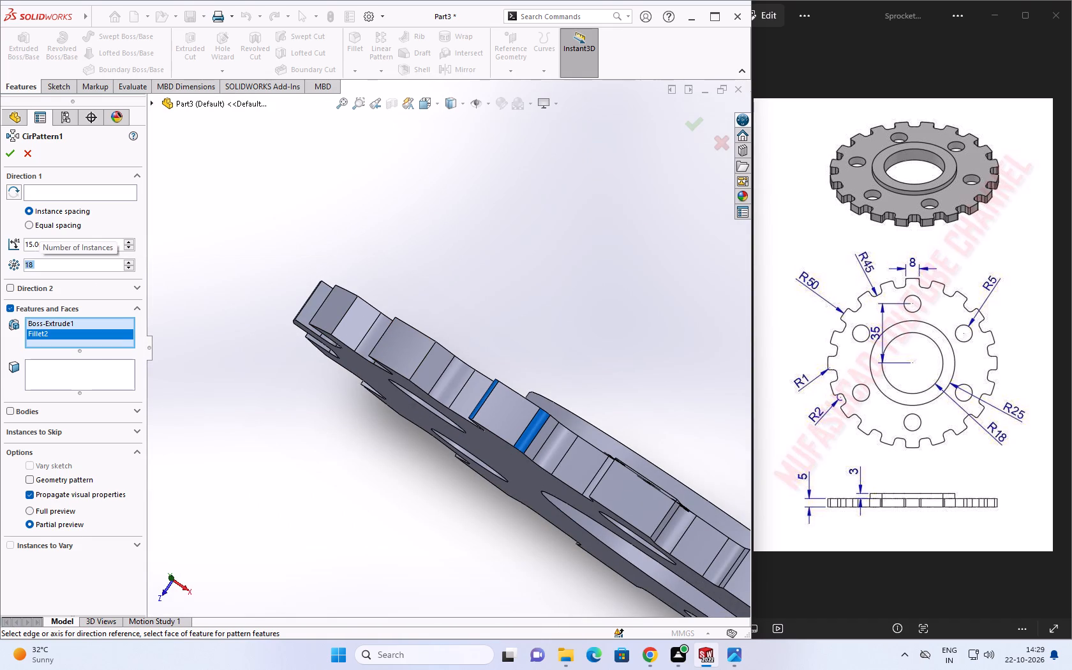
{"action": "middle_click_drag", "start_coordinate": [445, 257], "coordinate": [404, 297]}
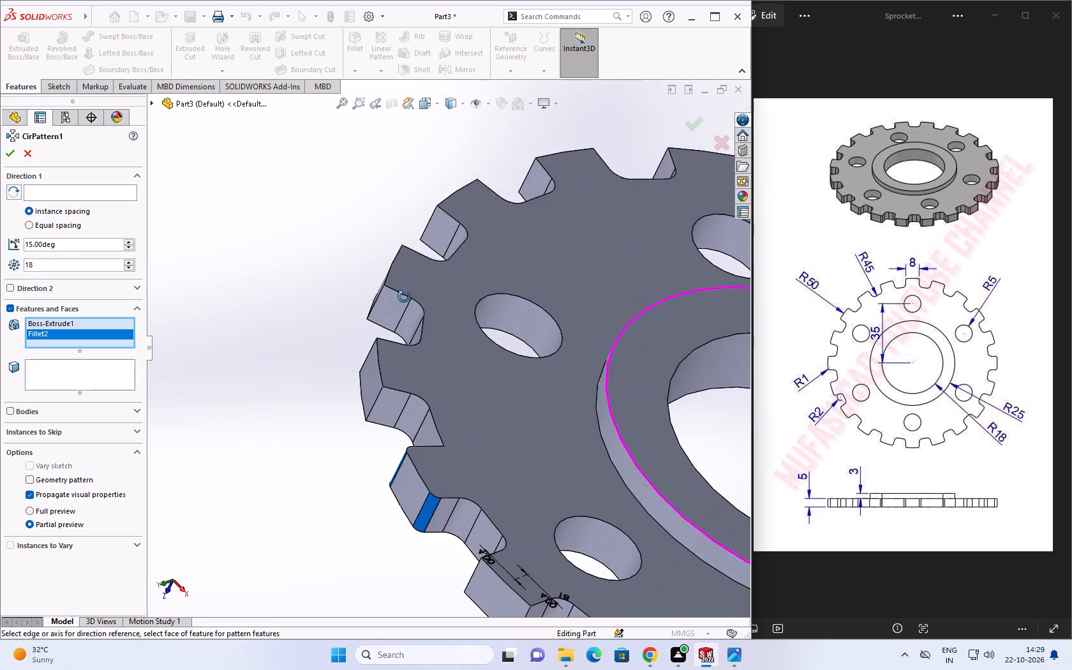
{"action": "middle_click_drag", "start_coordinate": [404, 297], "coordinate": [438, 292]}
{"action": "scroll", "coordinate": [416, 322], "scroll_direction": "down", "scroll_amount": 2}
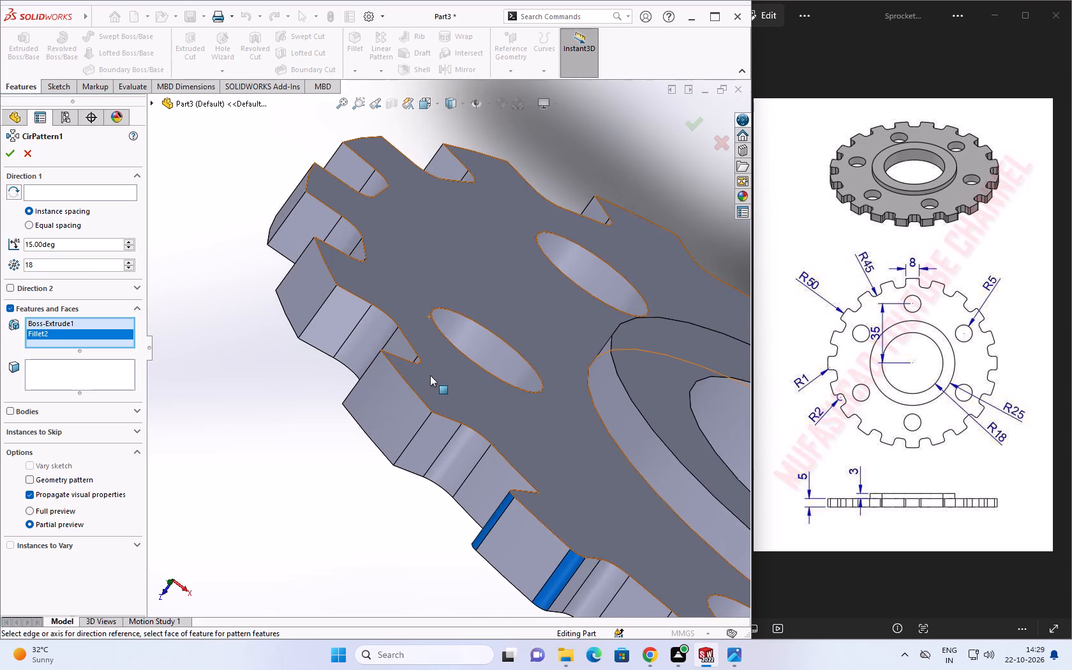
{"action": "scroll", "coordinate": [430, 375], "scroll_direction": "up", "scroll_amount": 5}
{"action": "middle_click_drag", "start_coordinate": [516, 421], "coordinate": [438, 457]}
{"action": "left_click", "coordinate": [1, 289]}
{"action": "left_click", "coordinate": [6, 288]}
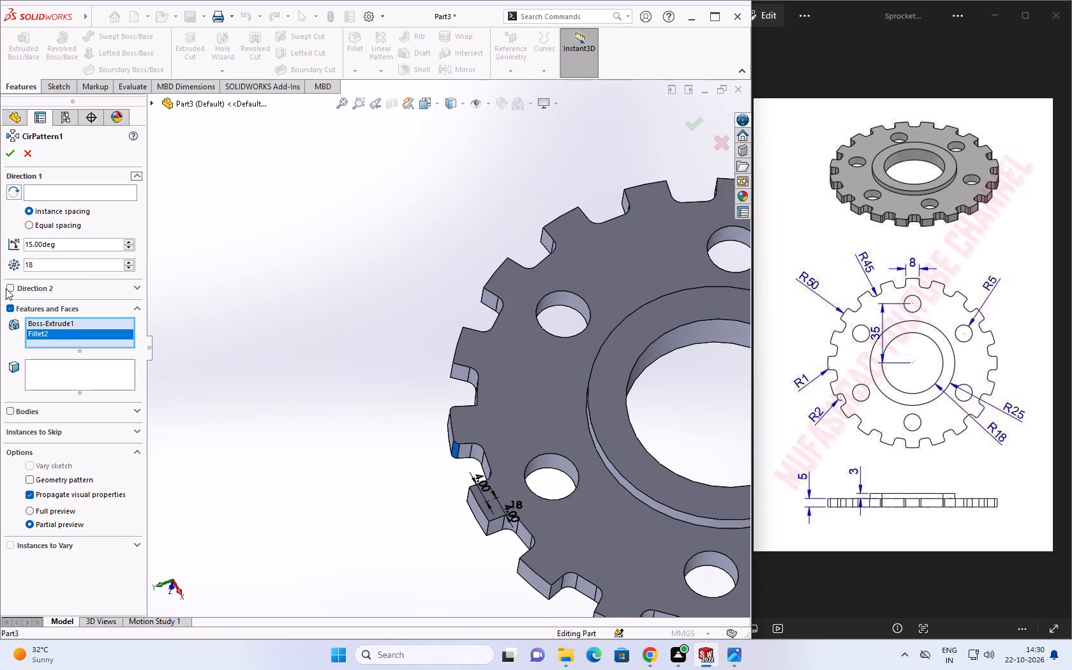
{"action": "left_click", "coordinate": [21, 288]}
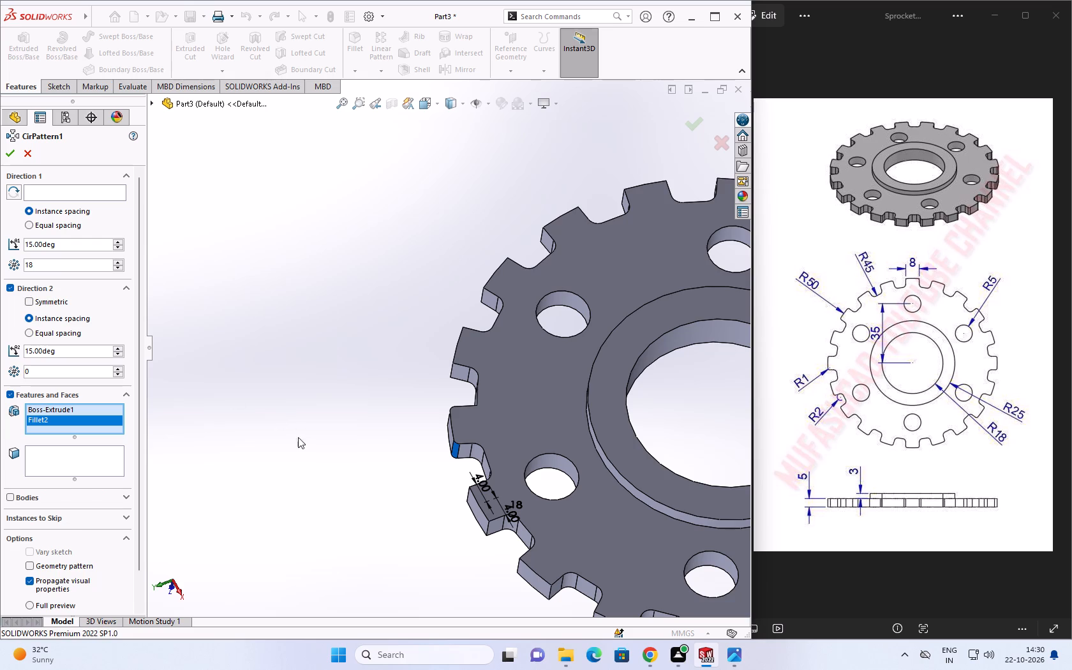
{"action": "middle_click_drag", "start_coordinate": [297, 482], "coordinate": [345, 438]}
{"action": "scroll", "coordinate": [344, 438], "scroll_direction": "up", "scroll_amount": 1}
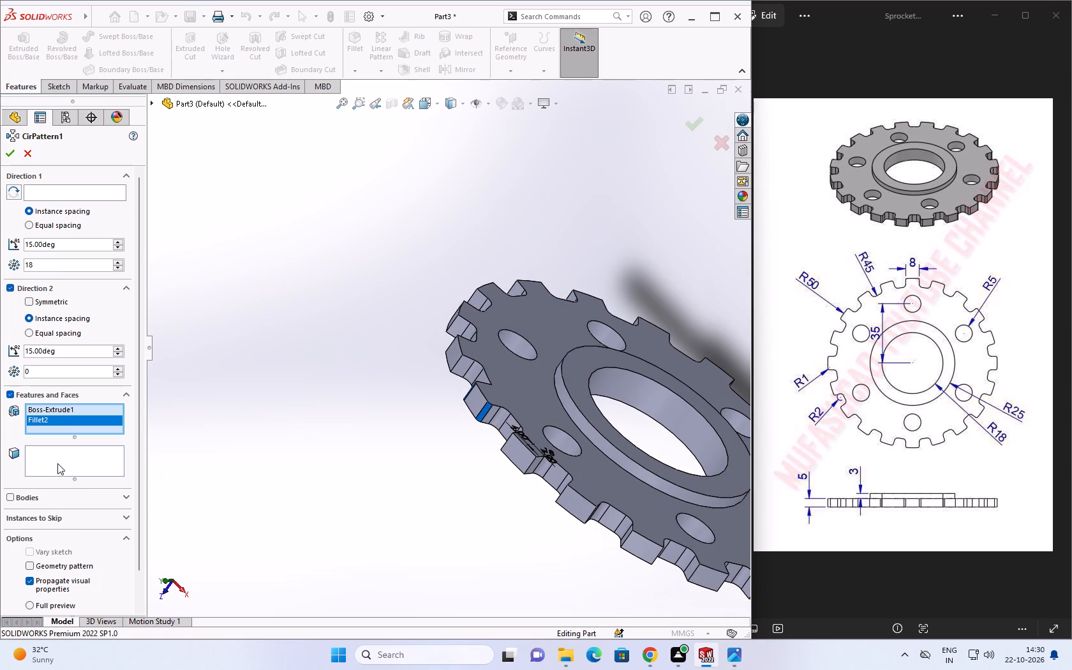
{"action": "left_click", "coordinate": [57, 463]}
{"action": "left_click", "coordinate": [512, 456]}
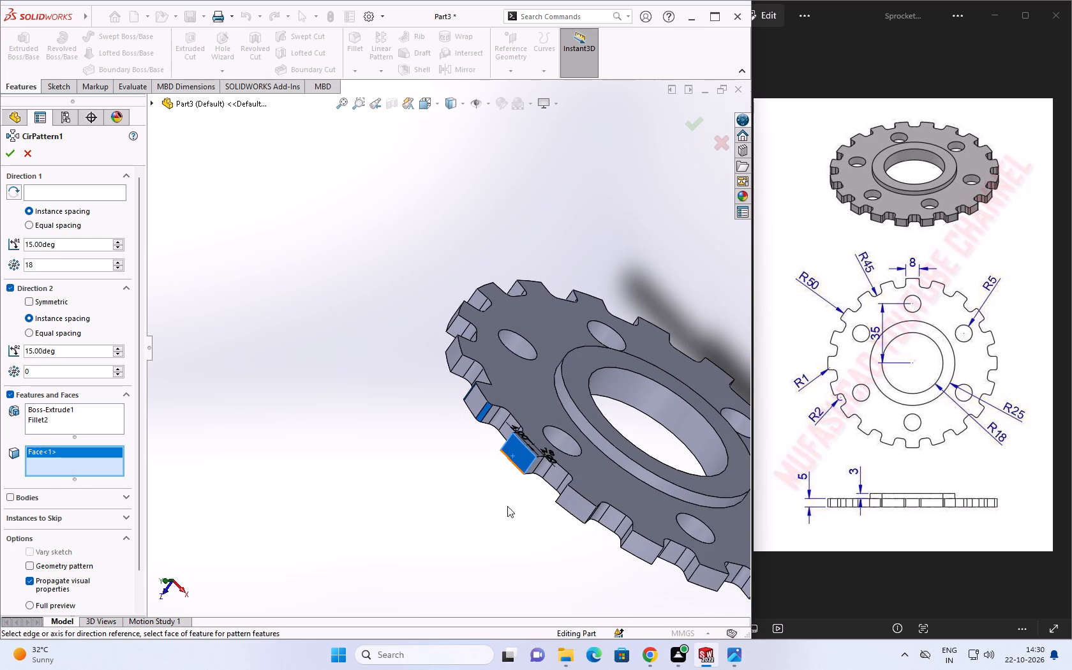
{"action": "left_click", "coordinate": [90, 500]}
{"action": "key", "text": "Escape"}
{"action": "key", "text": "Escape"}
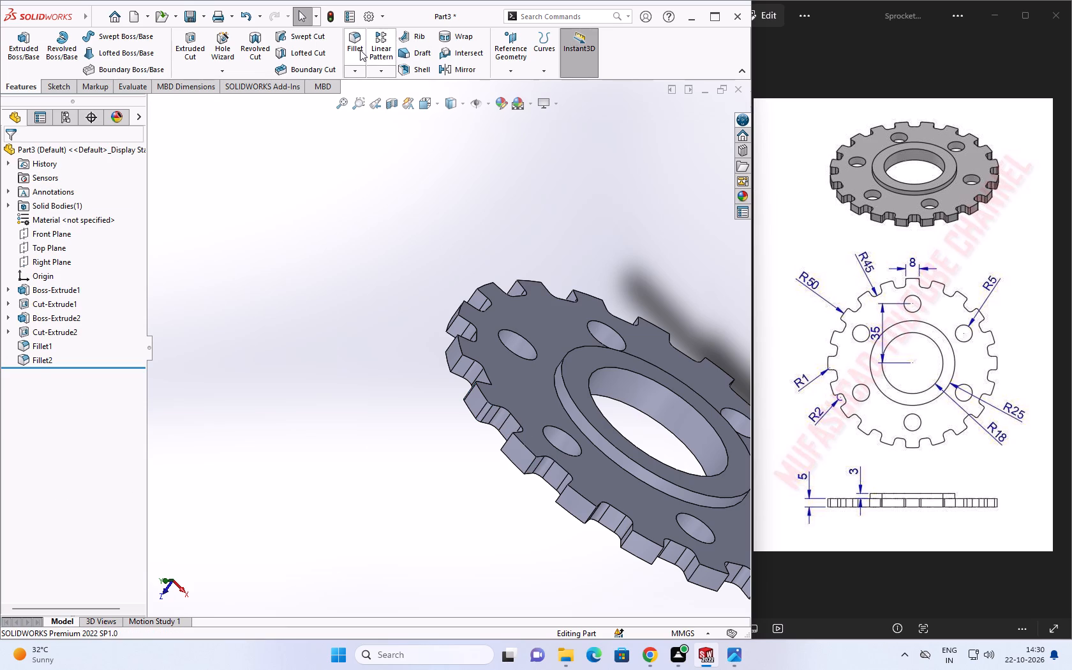
Reopen the 1 mm tooth-tip fillet and add both outer tip edges of the neighbouring tooth.
{"action": "left_click", "coordinate": [36, 359]}
{"action": "left_click", "coordinate": [45, 323]}
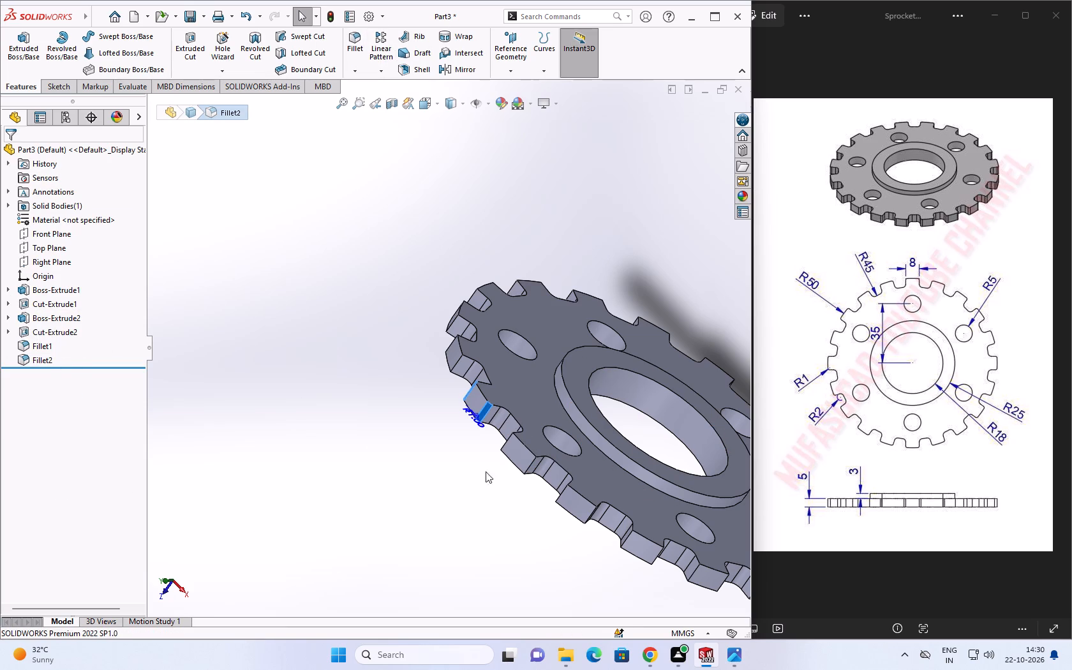
{"action": "scroll", "coordinate": [532, 477], "scroll_direction": "up", "scroll_amount": 3}
{"action": "scroll", "coordinate": [530, 477], "scroll_direction": "down", "scroll_amount": 4}
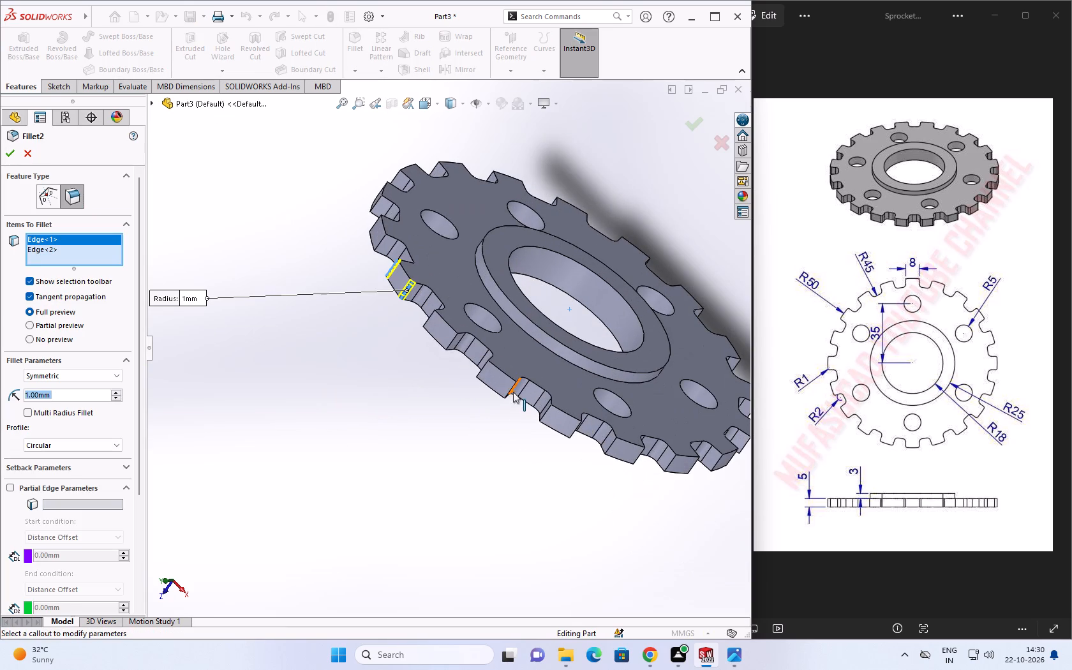
{"action": "scroll", "coordinate": [504, 395], "scroll_direction": "down", "scroll_amount": 2}
{"action": "middle_click_drag", "start_coordinate": [421, 313], "coordinate": [484, 357]}
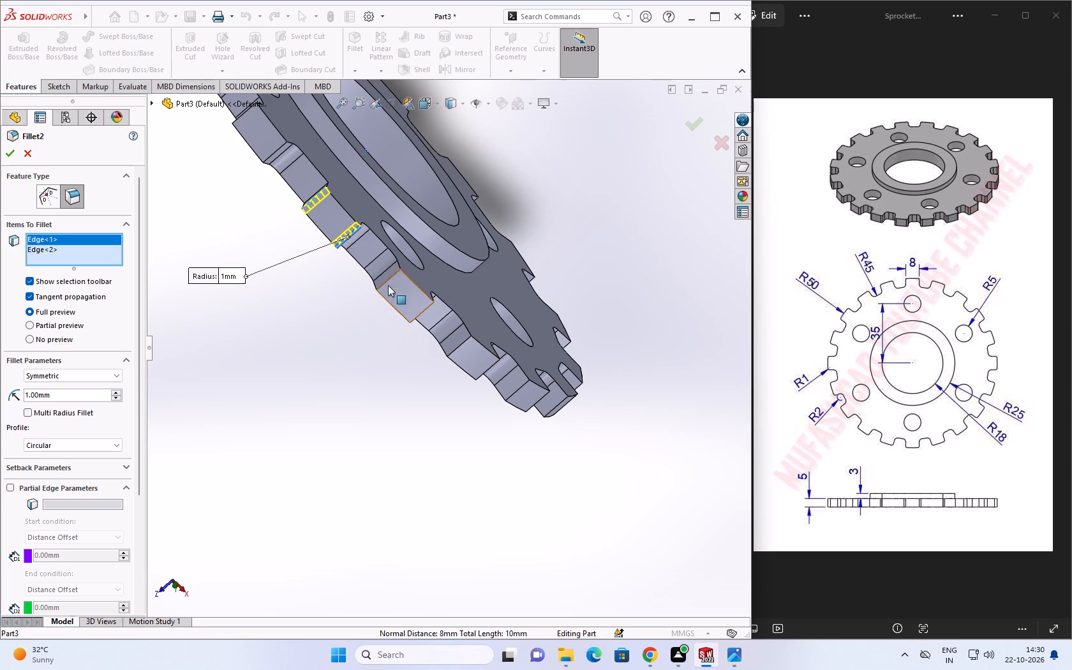
{"action": "left_click", "coordinate": [388, 280]}
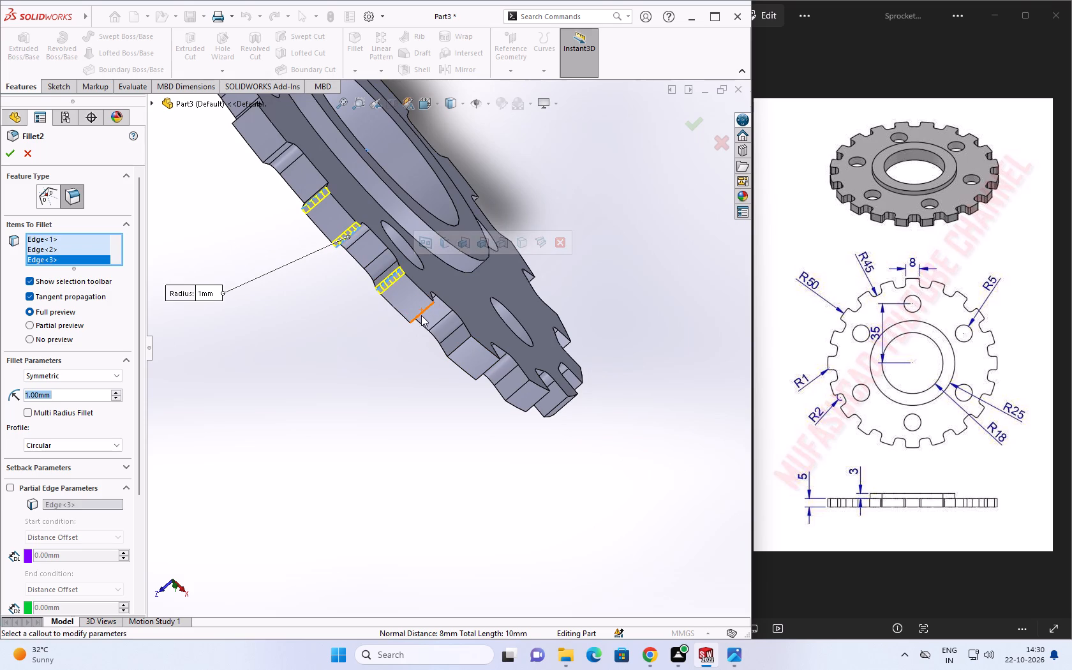
{"action": "left_click", "coordinate": [421, 315]}
Add both outer tip edges of the next unfilleted tooth to the 1 mm fillet.
{"action": "middle_click_drag", "start_coordinate": [445, 343], "coordinate": [458, 284]}
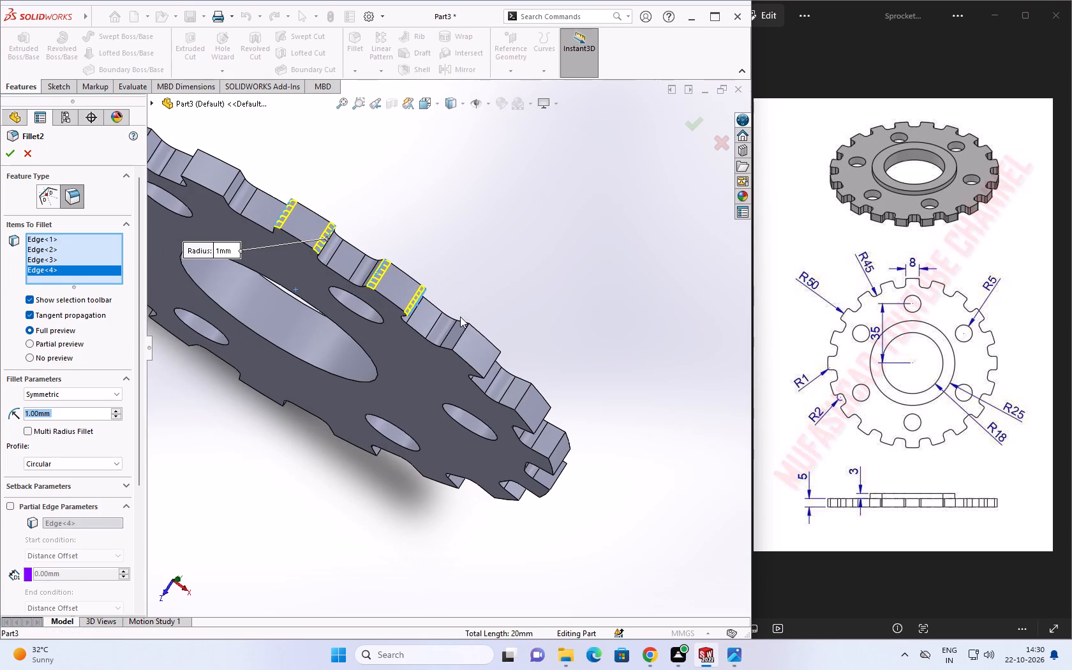
{"action": "left_click", "coordinate": [462, 331]}
{"action": "middle_click_drag", "start_coordinate": [491, 376], "coordinate": [413, 307]}
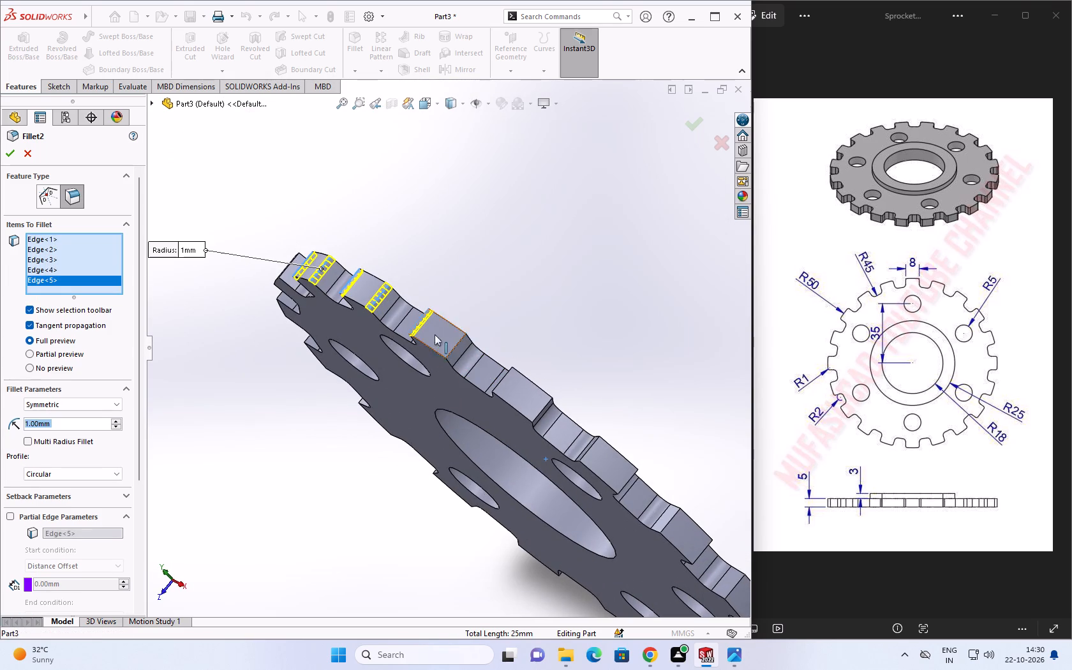
{"action": "left_click", "coordinate": [456, 346]}
Add the near outer tip edge of the following tooth to the 1 mm fillet.
{"action": "middle_click_drag", "start_coordinate": [502, 378], "coordinate": [521, 405]}
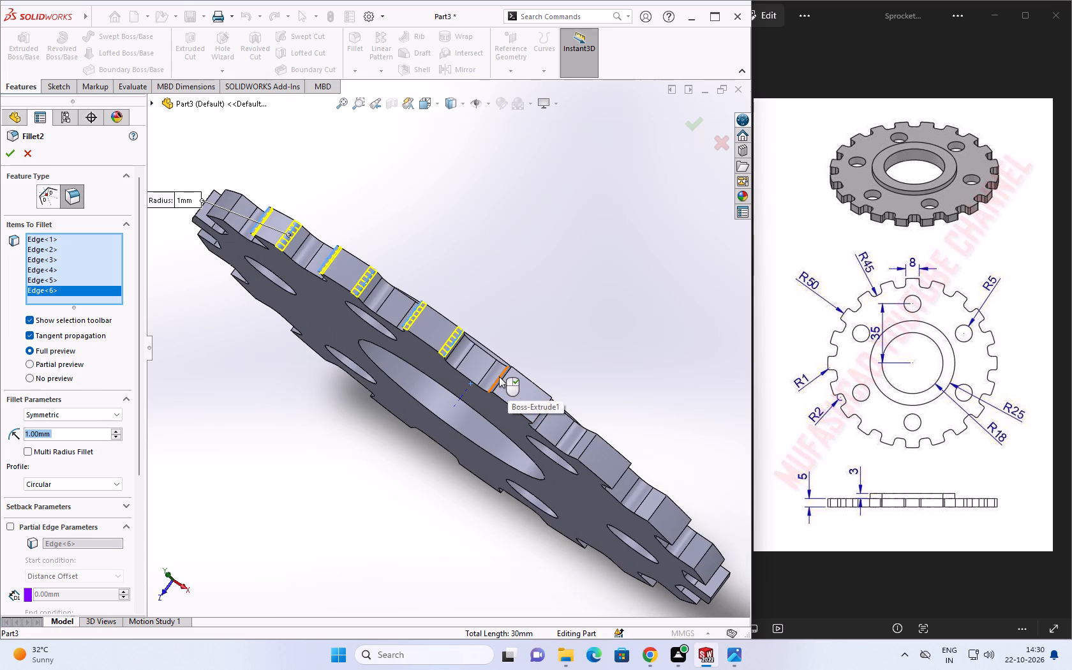
{"action": "left_click", "coordinate": [502, 379]}
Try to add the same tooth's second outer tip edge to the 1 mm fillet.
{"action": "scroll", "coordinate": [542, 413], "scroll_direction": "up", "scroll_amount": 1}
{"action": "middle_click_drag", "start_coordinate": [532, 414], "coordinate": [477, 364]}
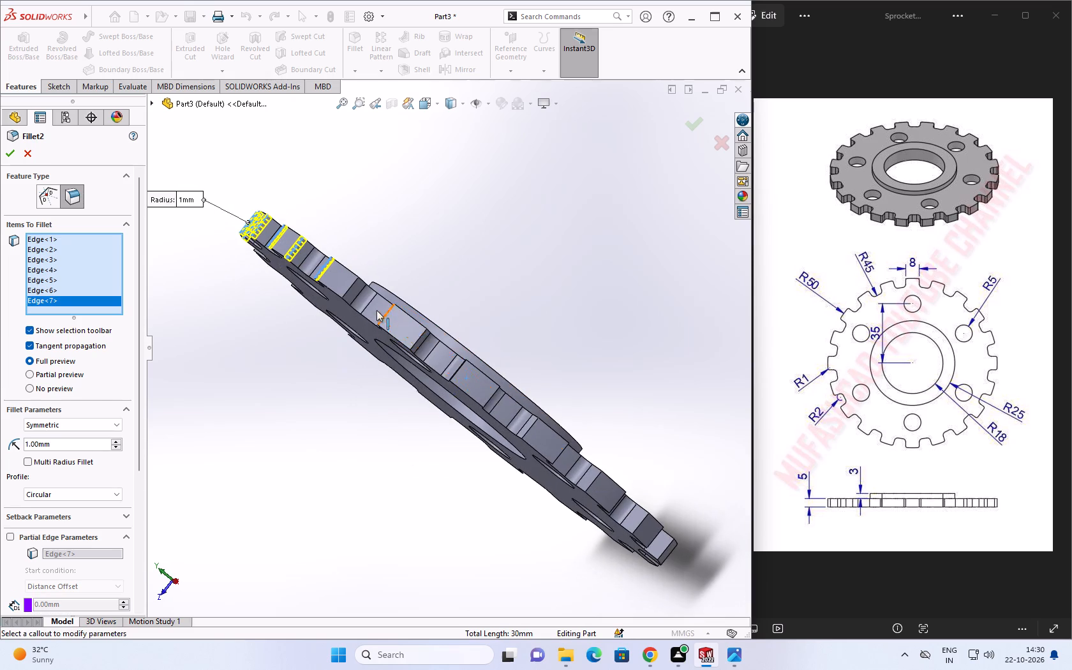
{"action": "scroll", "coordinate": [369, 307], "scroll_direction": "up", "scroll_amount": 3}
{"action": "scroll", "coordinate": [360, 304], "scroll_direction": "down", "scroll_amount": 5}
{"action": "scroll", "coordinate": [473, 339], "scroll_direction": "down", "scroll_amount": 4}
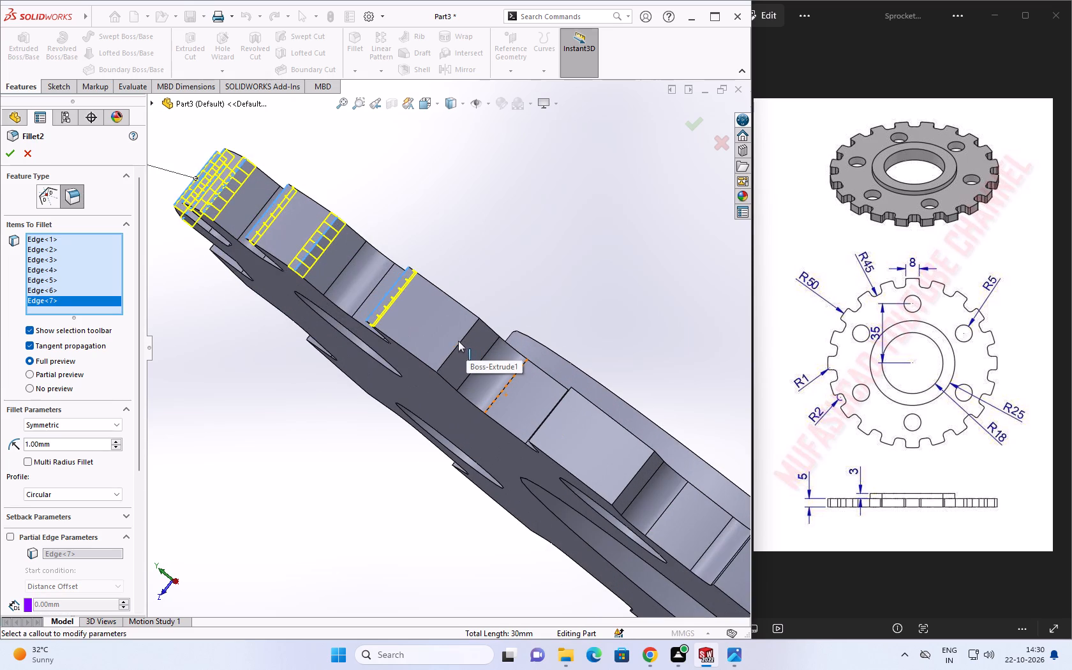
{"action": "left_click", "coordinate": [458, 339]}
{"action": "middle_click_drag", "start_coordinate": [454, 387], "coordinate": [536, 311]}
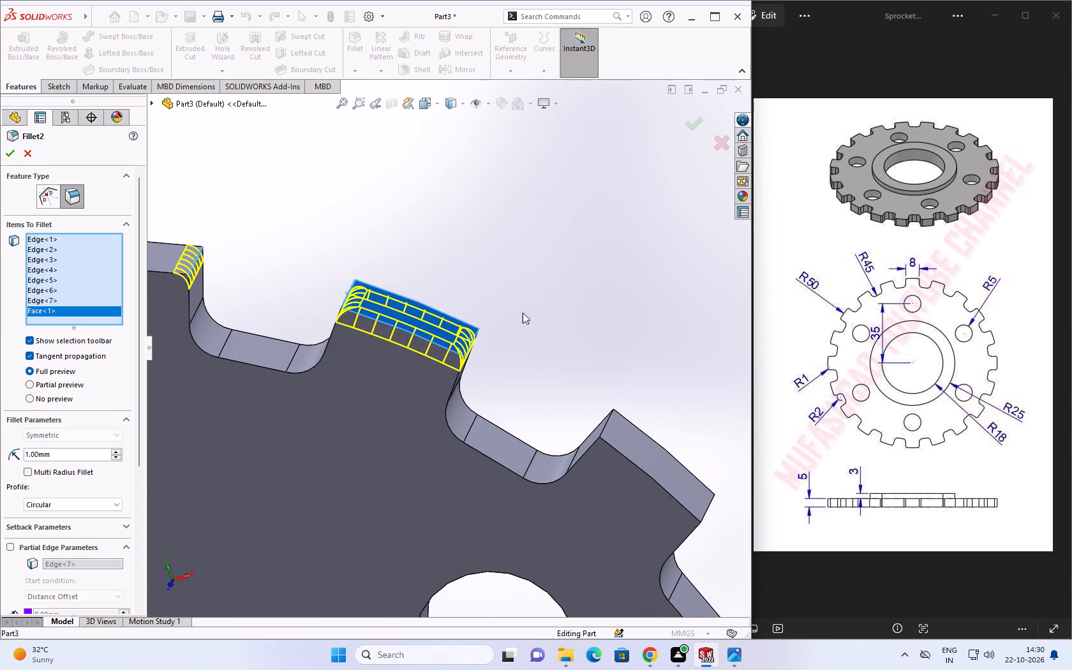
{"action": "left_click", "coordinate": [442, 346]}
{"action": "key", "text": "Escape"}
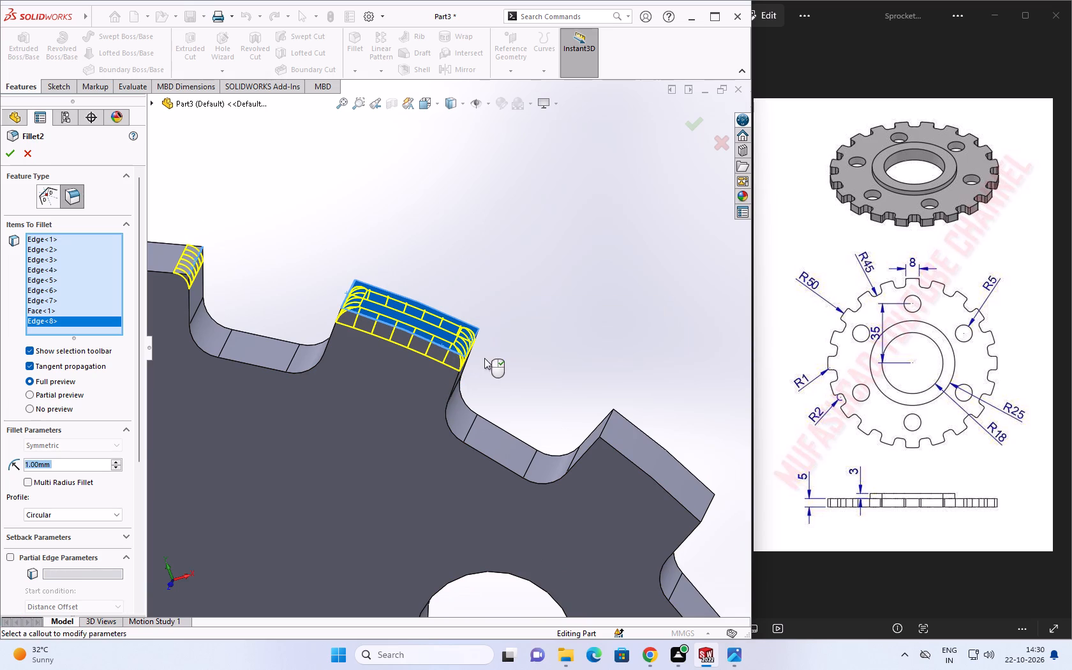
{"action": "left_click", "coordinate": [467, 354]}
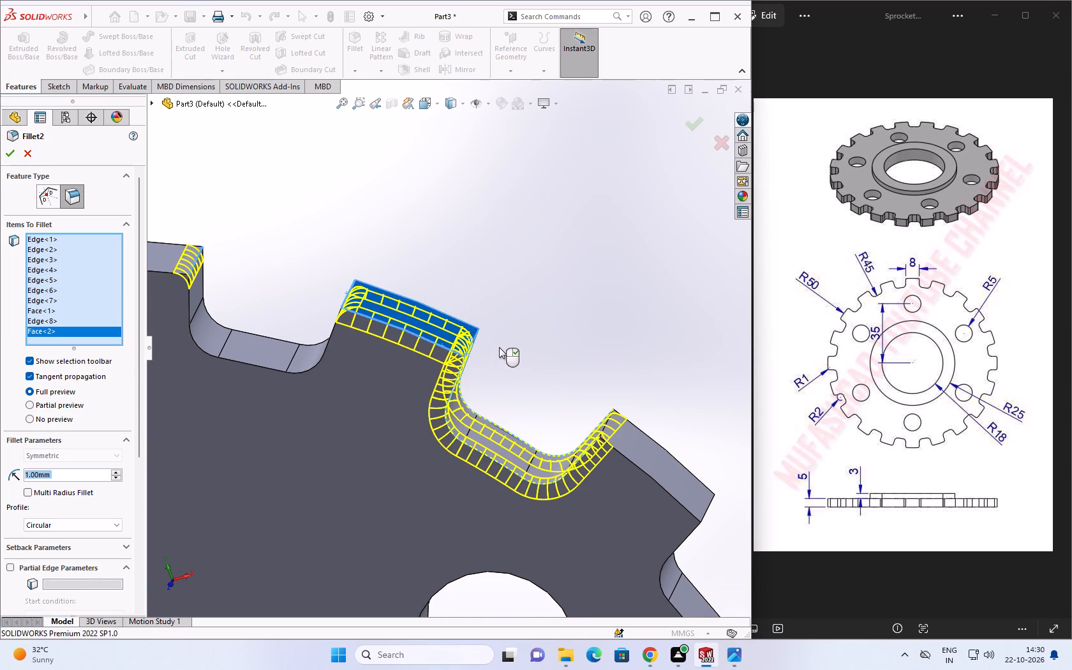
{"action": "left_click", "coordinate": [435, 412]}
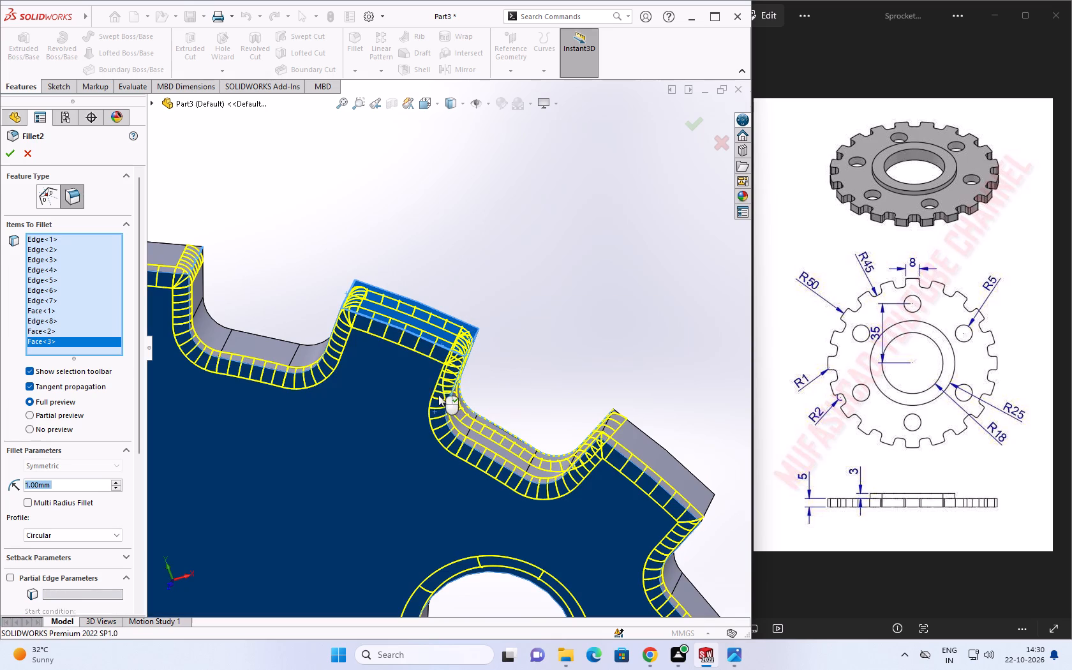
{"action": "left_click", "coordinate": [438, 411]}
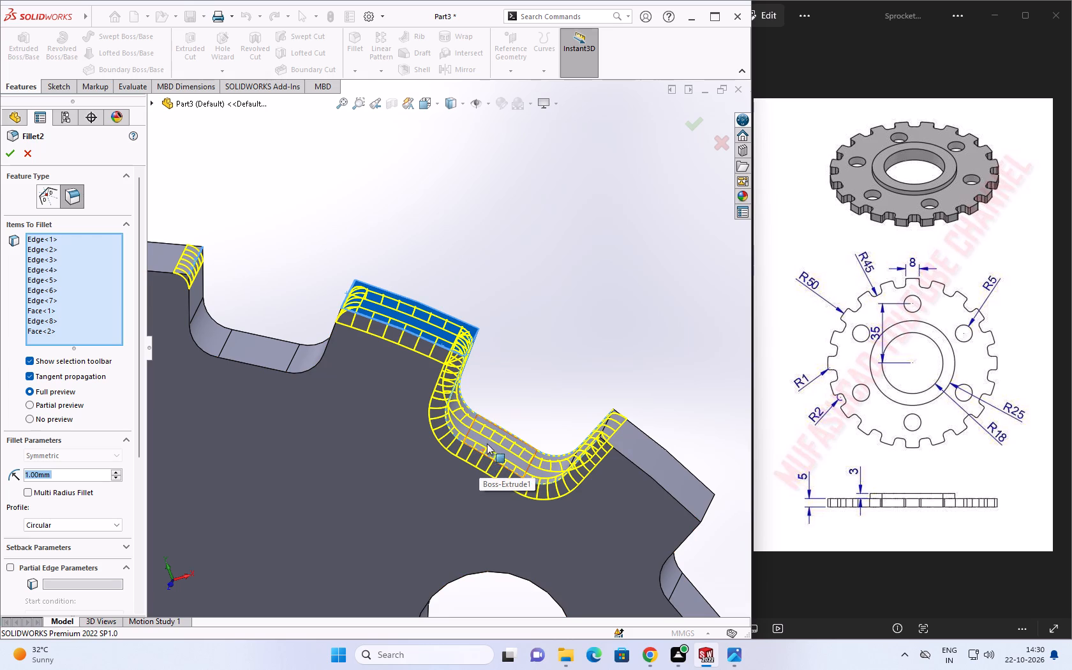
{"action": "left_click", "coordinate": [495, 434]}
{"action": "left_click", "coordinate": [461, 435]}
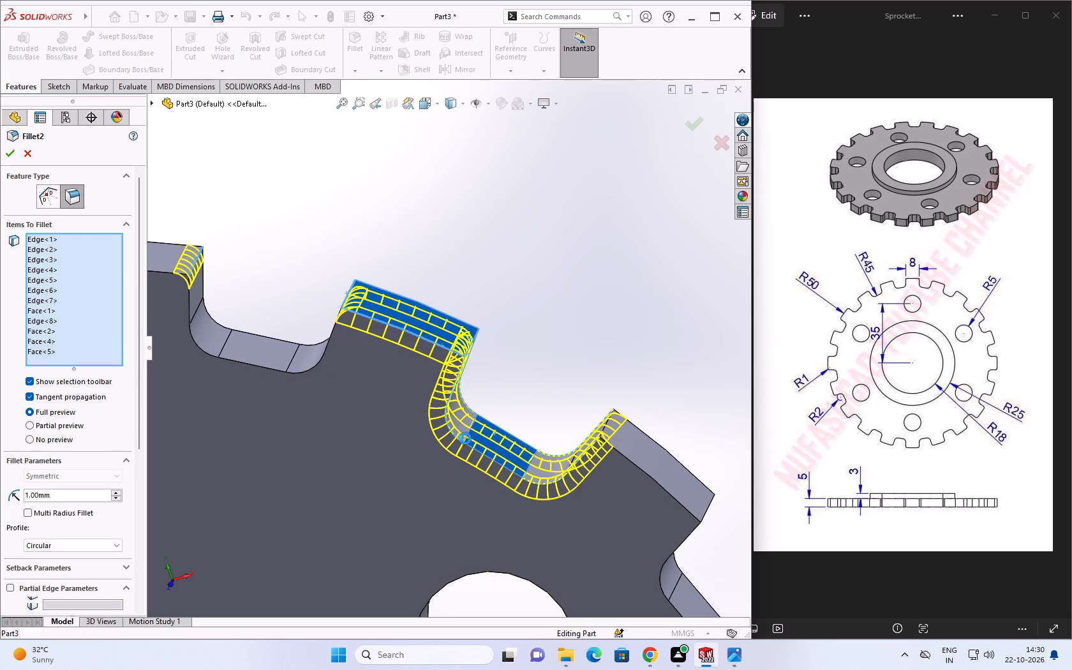
Remove the four mistakenly selected faces and the tooth-gap edge, Edge<8>, from the 1 mm fillet selection.
{"action": "middle_click_drag", "start_coordinate": [510, 371], "coordinate": [447, 435]}
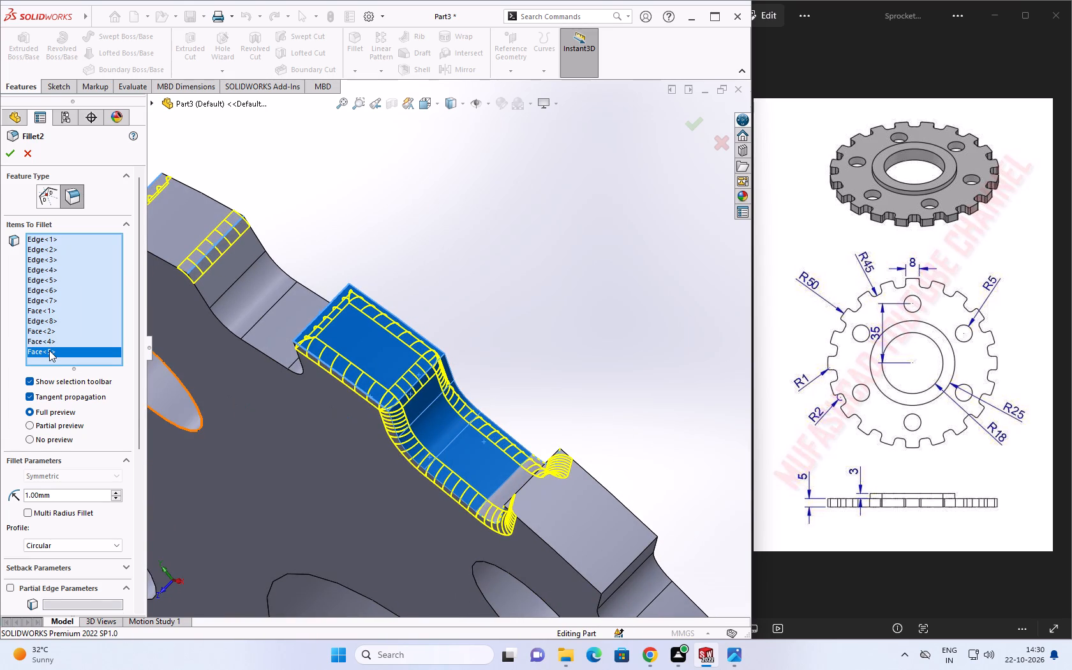
{"action": "right_click", "coordinate": [49, 350]}
{"action": "left_click", "coordinate": [82, 369]}
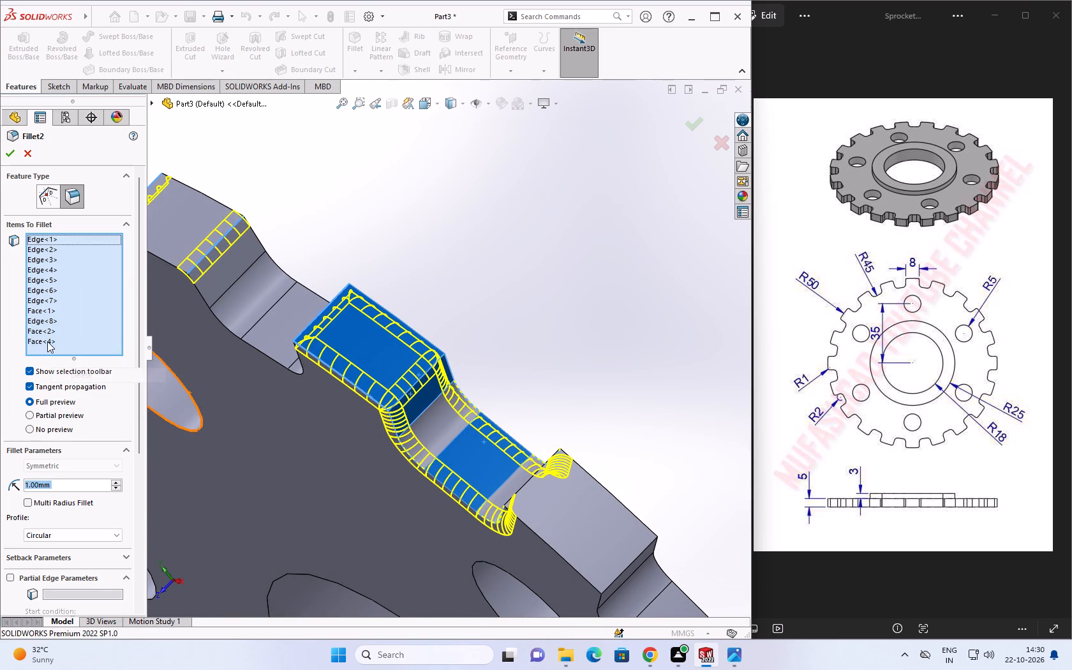
{"action": "left_click", "coordinate": [47, 341]}
{"action": "right_click", "coordinate": [47, 339]}
{"action": "left_click", "coordinate": [75, 362]}
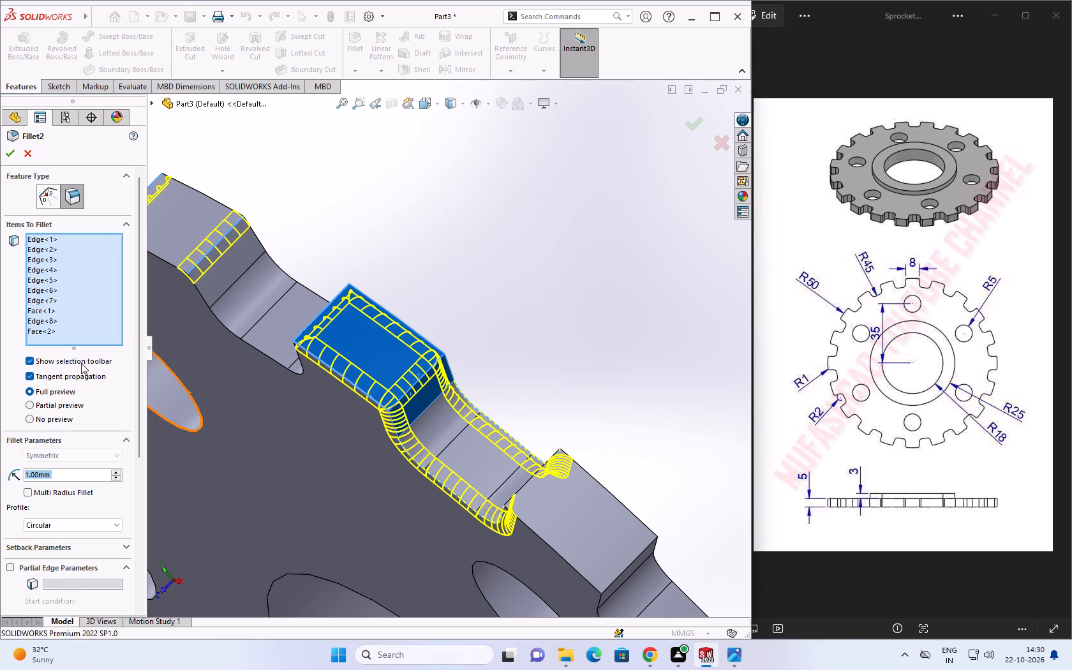
{"action": "left_click", "coordinate": [41, 329]}
{"action": "right_click", "coordinate": [41, 329]}
{"action": "left_click", "coordinate": [70, 352]}
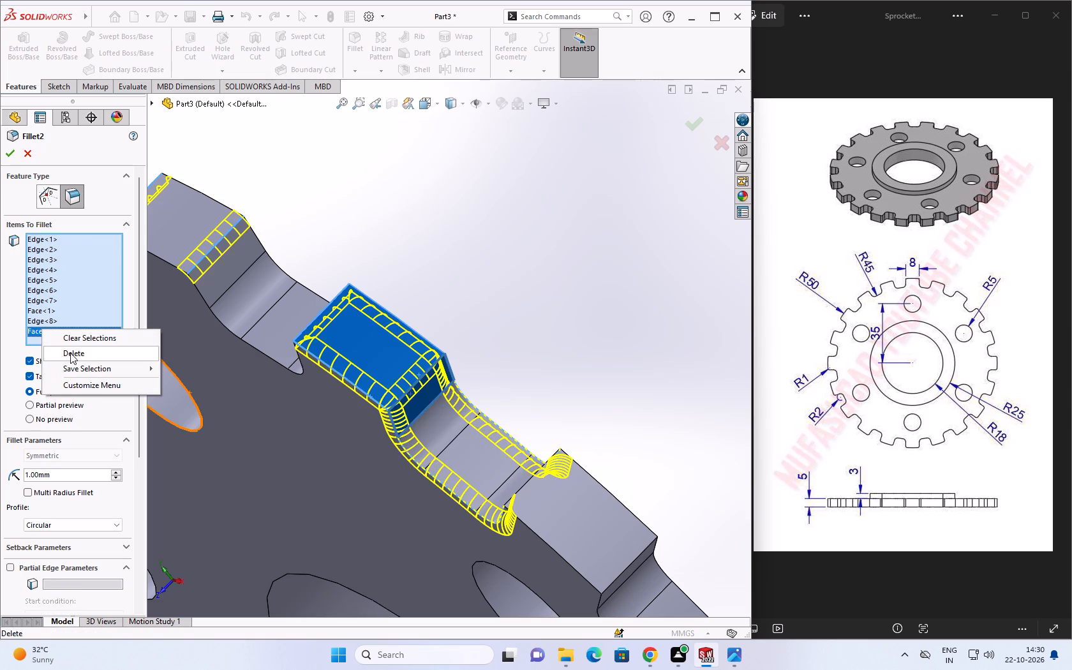
{"action": "left_click", "coordinate": [43, 322]}
{"action": "right_click", "coordinate": [43, 322]}
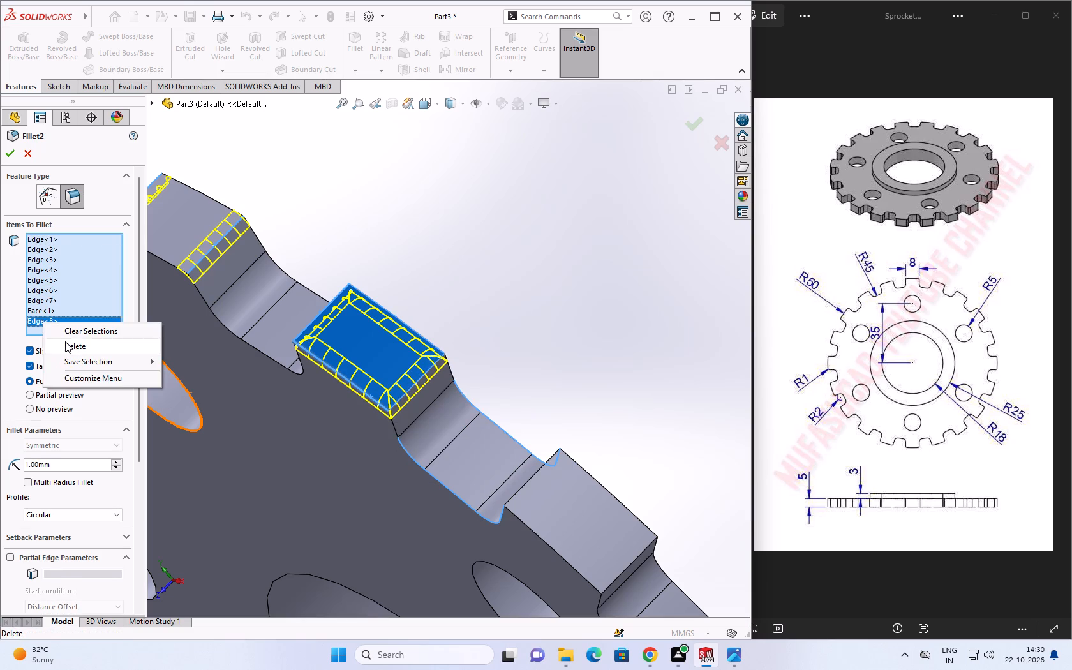
{"action": "left_click", "coordinate": [68, 346]}
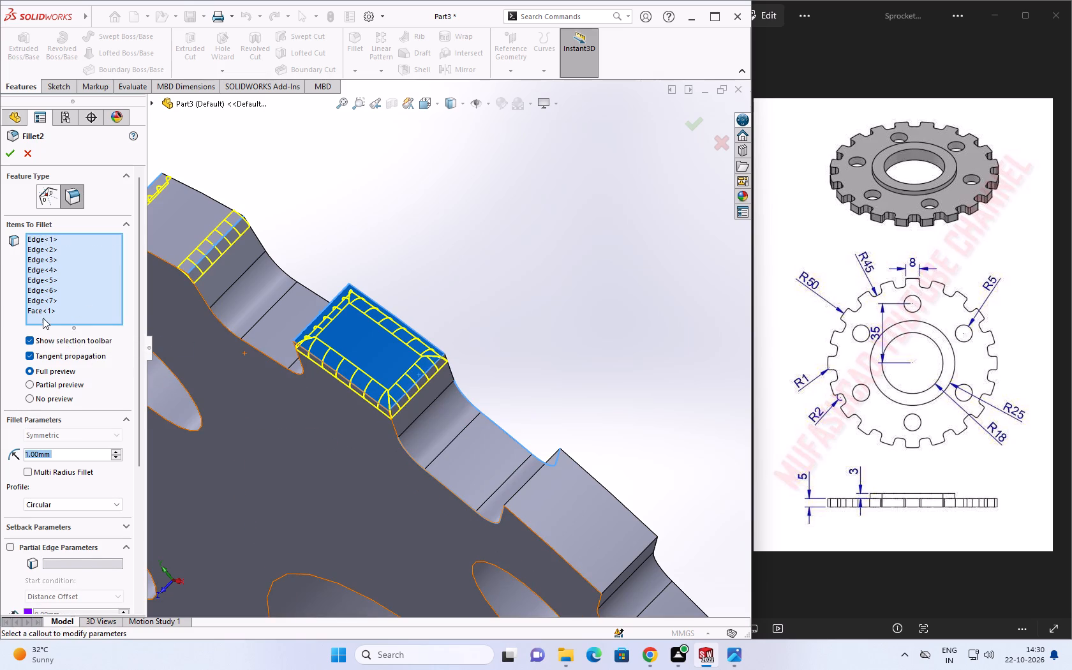
{"action": "left_click", "coordinate": [41, 313]}
{"action": "right_click", "coordinate": [41, 313]}
{"action": "left_click", "coordinate": [66, 340]}
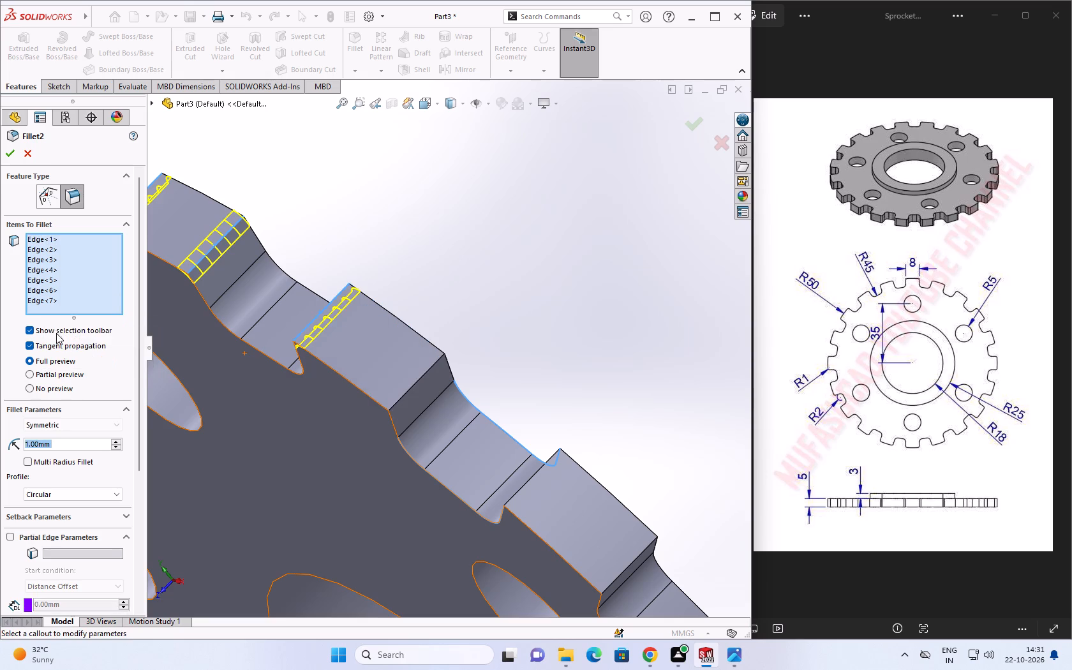
Add the current tooth's second outer tip edge and both outer tip edges of the following tooth to the 1 mm fillet.
{"action": "left_click", "coordinate": [408, 392]}
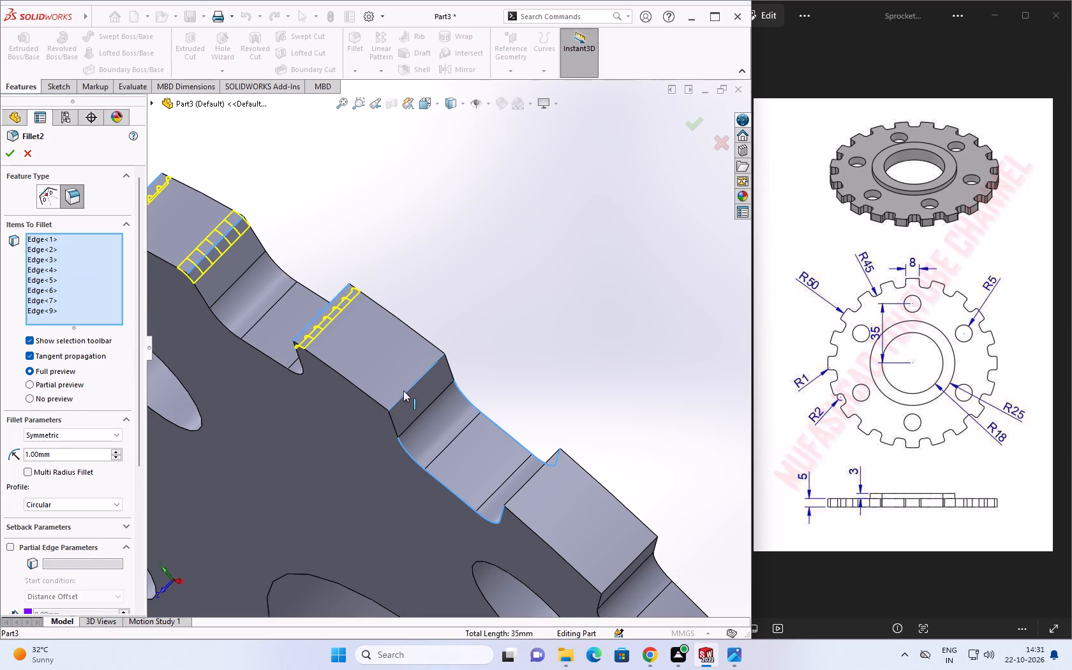
{"action": "middle_click_drag", "start_coordinate": [504, 413], "coordinate": [558, 429]}
{"action": "left_click", "coordinate": [595, 482]}
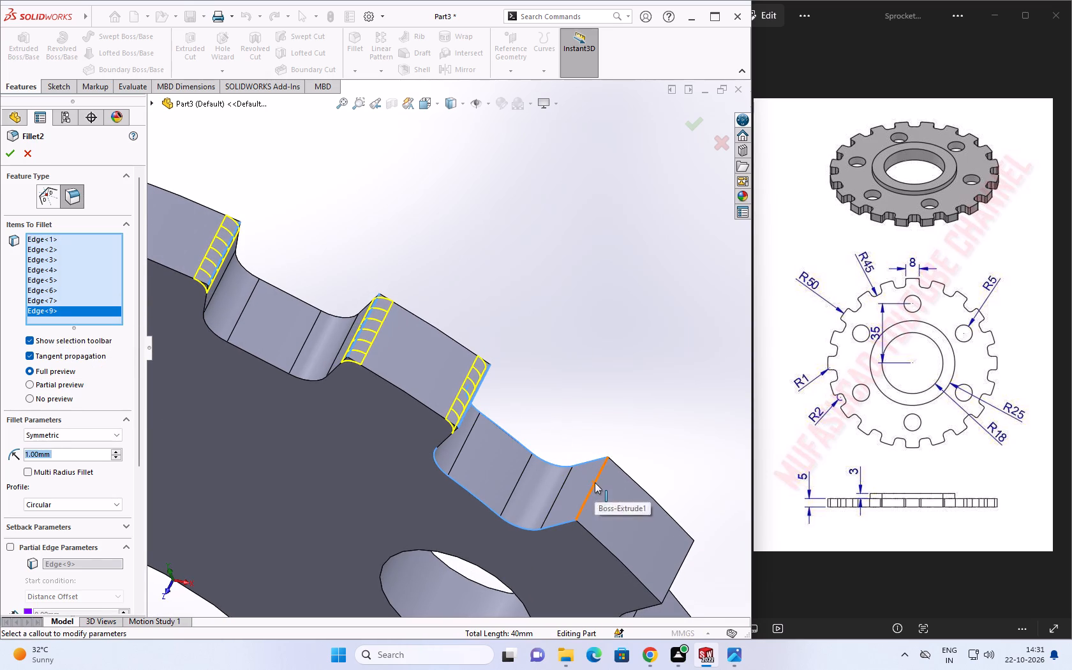
{"action": "middle_click_drag", "start_coordinate": [637, 468], "coordinate": [583, 363]}
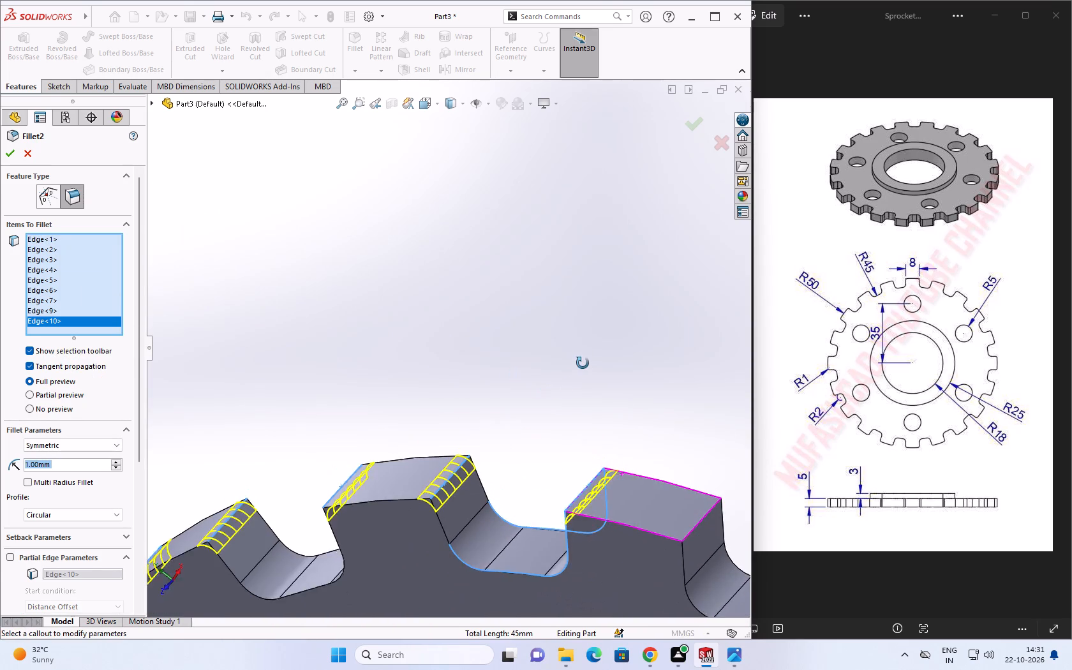
{"action": "middle_click_drag", "start_coordinate": [583, 363], "coordinate": [578, 358]}
{"action": "left_click", "coordinate": [689, 519]}
Add both outer tip edges of each of the following two teeth to the 1 mm fillet.
{"action": "scroll", "coordinate": [664, 503], "scroll_direction": "down", "scroll_amount": 6}
{"action": "scroll", "coordinate": [646, 493], "scroll_direction": "up", "scroll_amount": 10}
{"action": "left_click", "coordinate": [558, 411]}
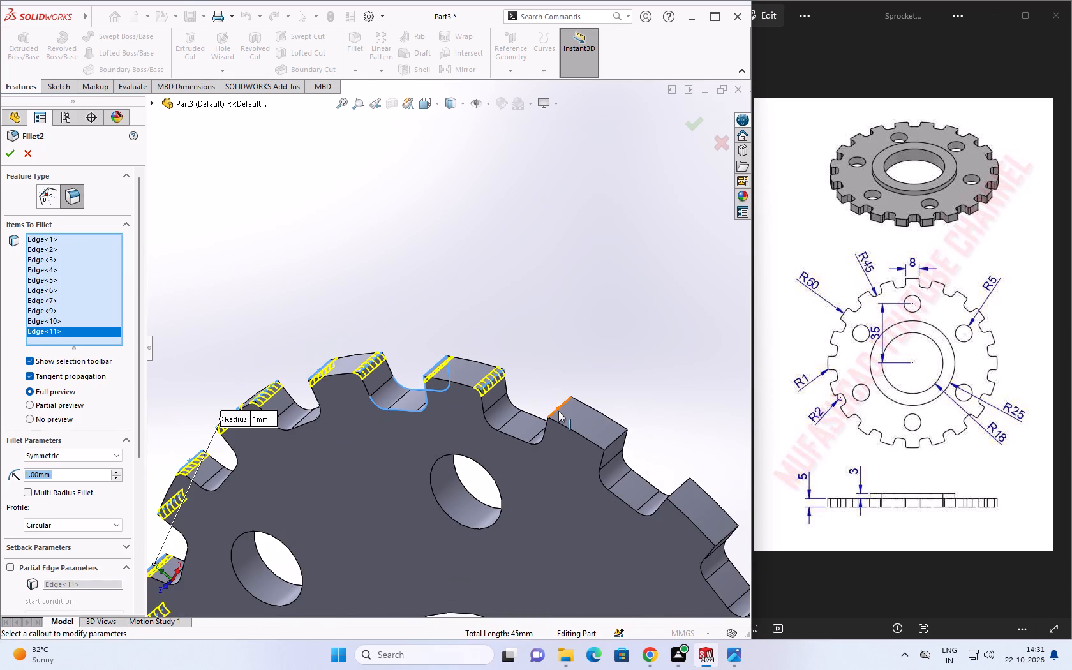
{"action": "left_click", "coordinate": [613, 438]}
{"action": "left_click", "coordinate": [600, 429]}
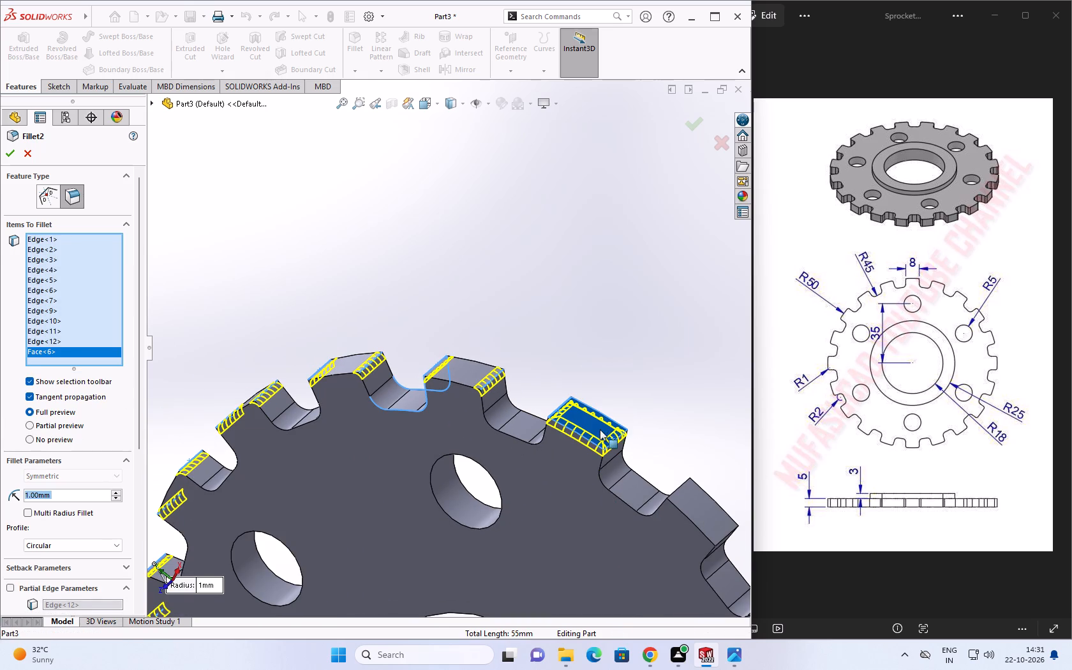
{"action": "left_click", "coordinate": [614, 443]}
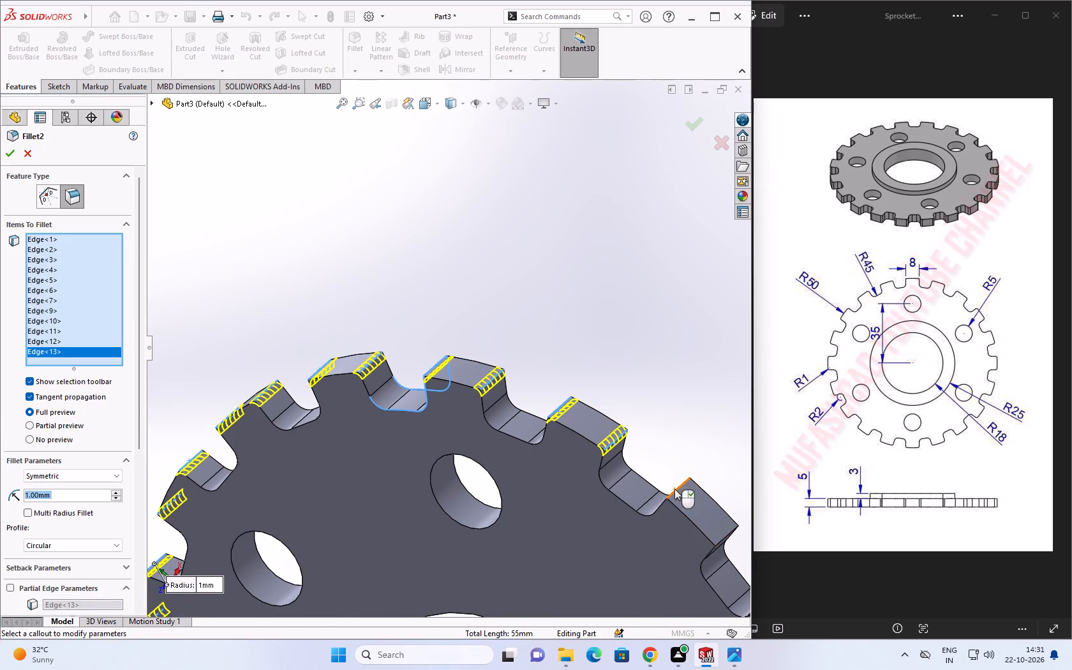
{"action": "left_click", "coordinate": [675, 489]}
{"action": "left_click", "coordinate": [723, 538]}
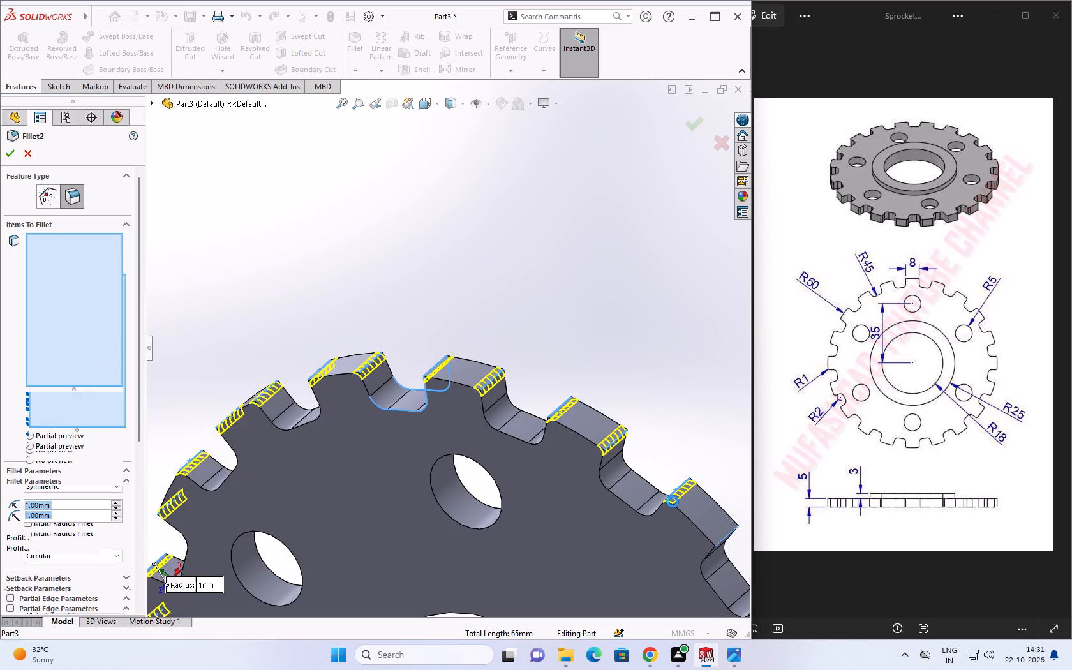
Add both outer tip edges of the next unfilleted tooth to the 1 mm fillet.
{"action": "scroll", "coordinate": [648, 472], "scroll_direction": "down", "scroll_amount": 4}
{"action": "scroll", "coordinate": [625, 463], "scroll_direction": "up", "scroll_amount": 6}
{"action": "scroll", "coordinate": [611, 487], "scroll_direction": "down", "scroll_amount": 4}
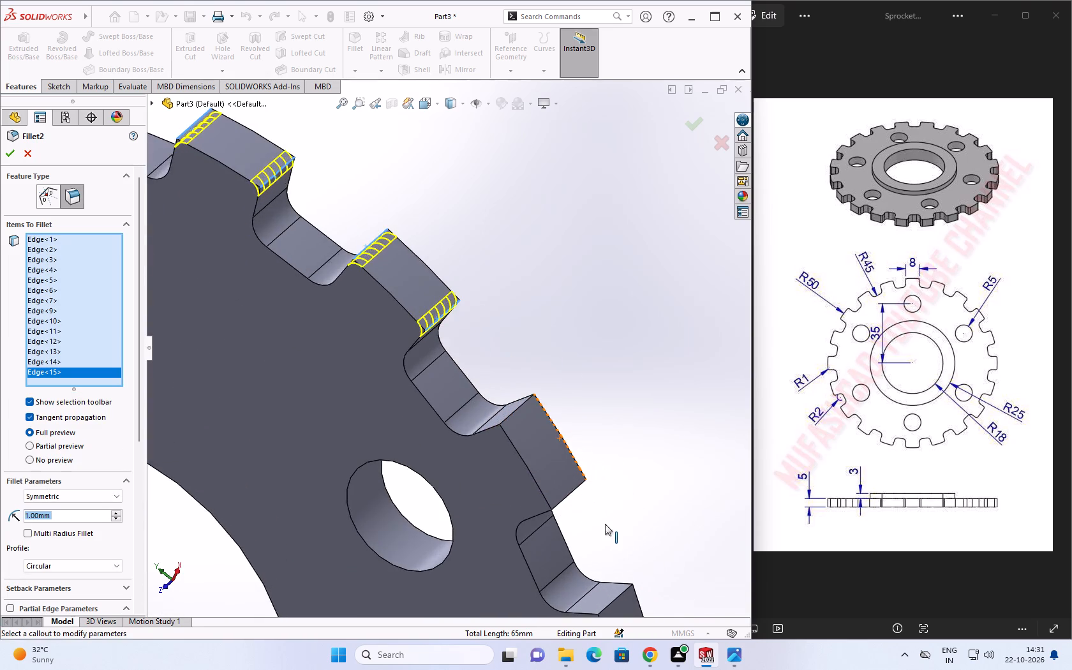
{"action": "middle_click_drag", "start_coordinate": [598, 519], "coordinate": [574, 474]}
{"action": "left_click", "coordinate": [548, 468]}
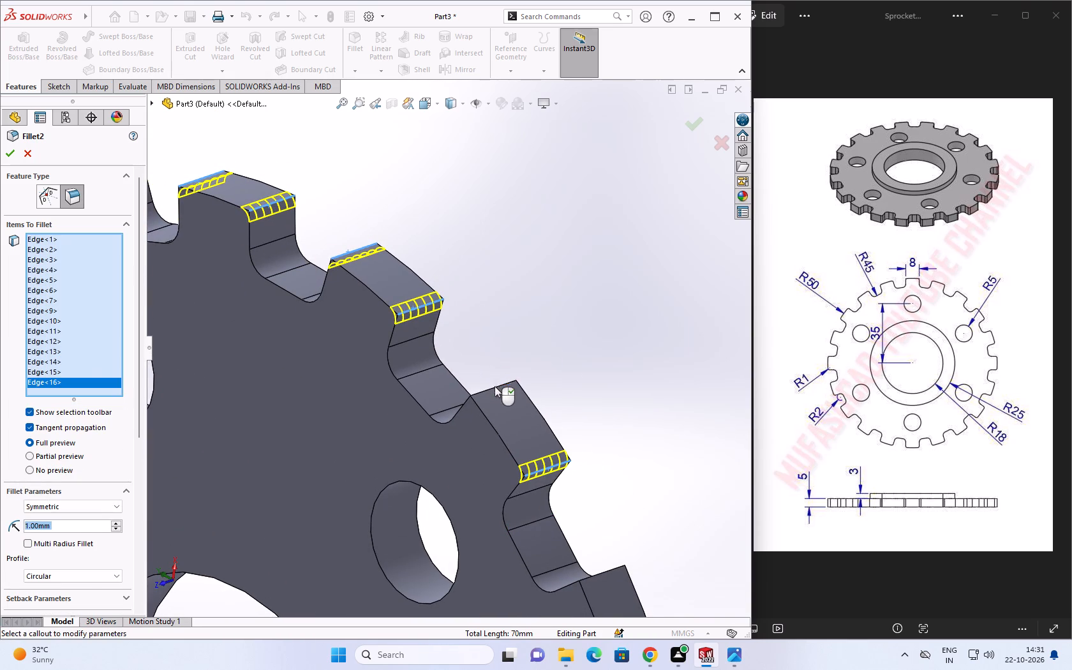
{"action": "left_click", "coordinate": [495, 387]}
Add both outer tip edges of the following tooth to the 1 mm fillet, removing the wrongly picked gap edge from the selection.
{"action": "scroll", "coordinate": [540, 401], "scroll_direction": "down", "scroll_amount": 4}
{"action": "scroll", "coordinate": [538, 431], "scroll_direction": "up", "scroll_amount": 5}
{"action": "scroll", "coordinate": [568, 477], "scroll_direction": "up", "scroll_amount": 5}
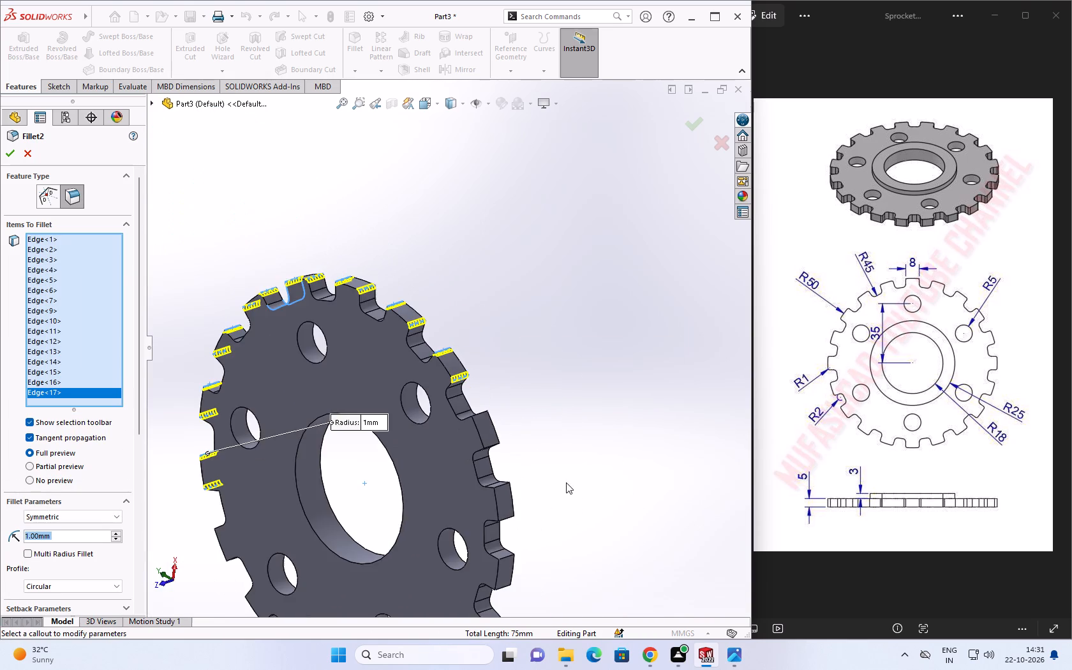
{"action": "scroll", "coordinate": [506, 503], "scroll_direction": "up", "scroll_amount": 3}
{"action": "scroll", "coordinate": [492, 453], "scroll_direction": "up", "scroll_amount": 1}
{"action": "middle_click_drag", "start_coordinate": [492, 453], "coordinate": [524, 435]}
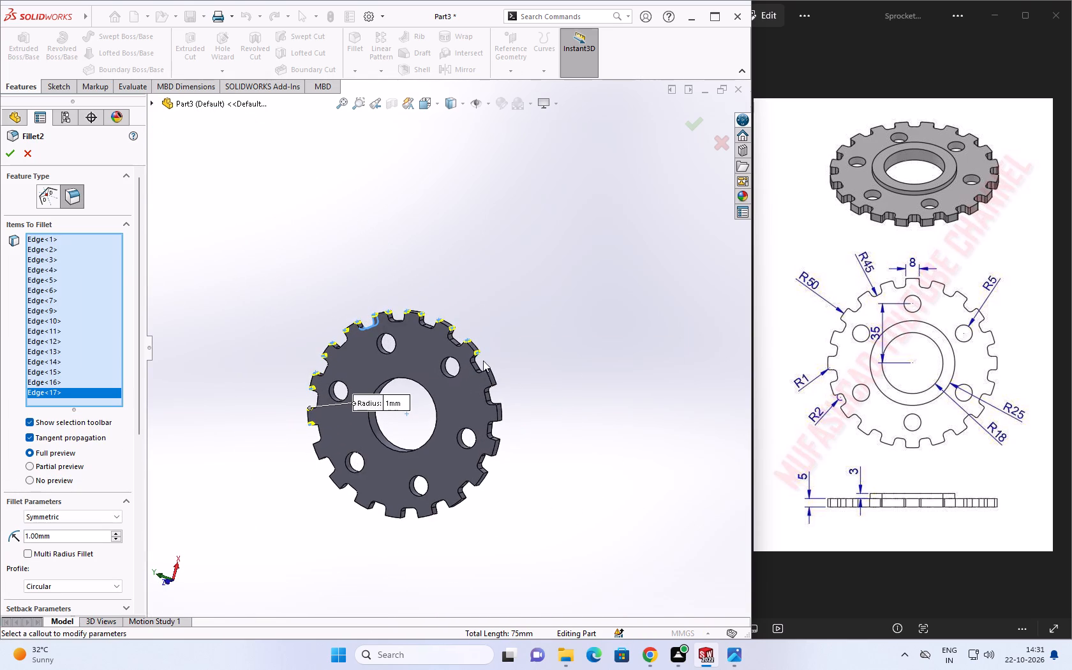
{"action": "scroll", "coordinate": [484, 369], "scroll_direction": "down", "scroll_amount": 5}
{"action": "left_click", "coordinate": [480, 358]}
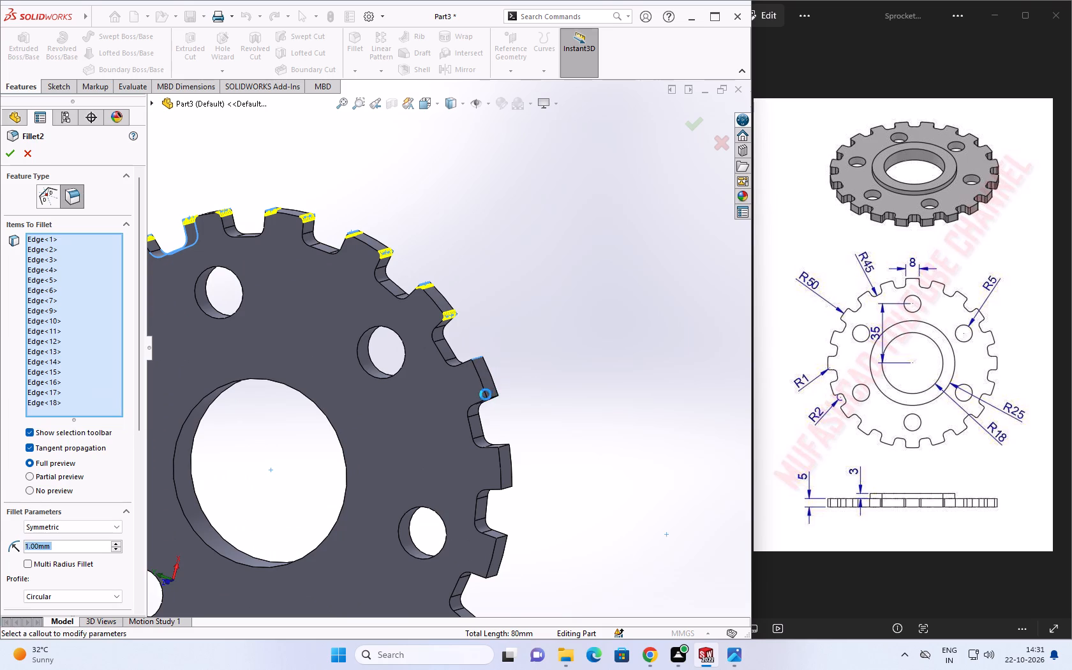
{"action": "left_click", "coordinate": [495, 399]}
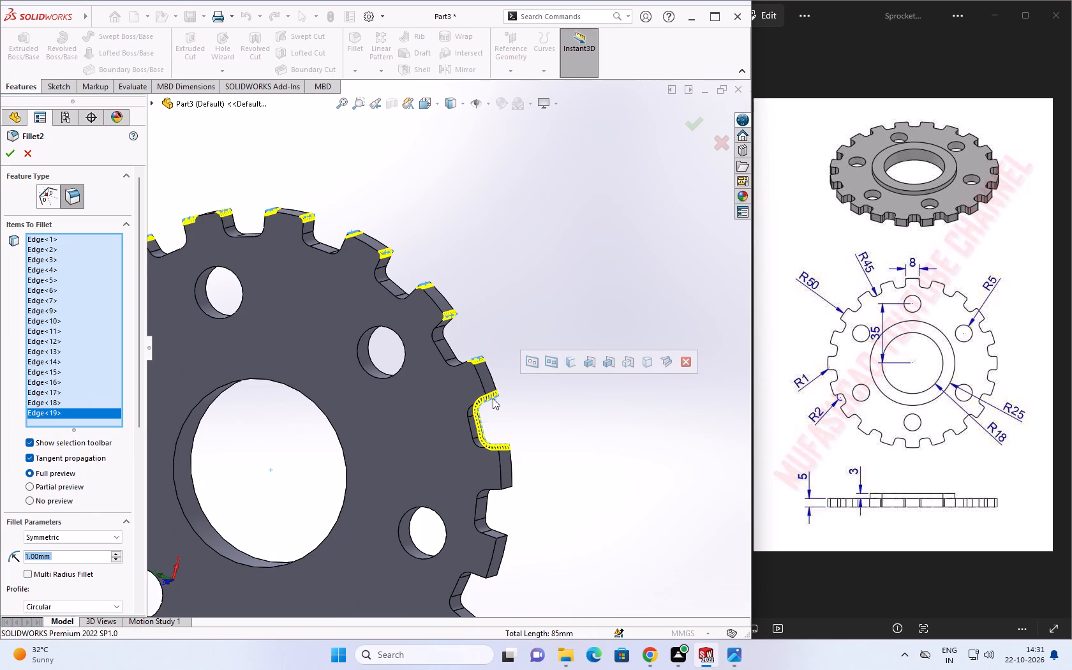
{"action": "left_click", "coordinate": [493, 398]}
{"action": "scroll", "coordinate": [486, 427], "scroll_direction": "up", "scroll_amount": 3}
{"action": "scroll", "coordinate": [486, 427], "scroll_direction": "down", "scroll_amount": 4}
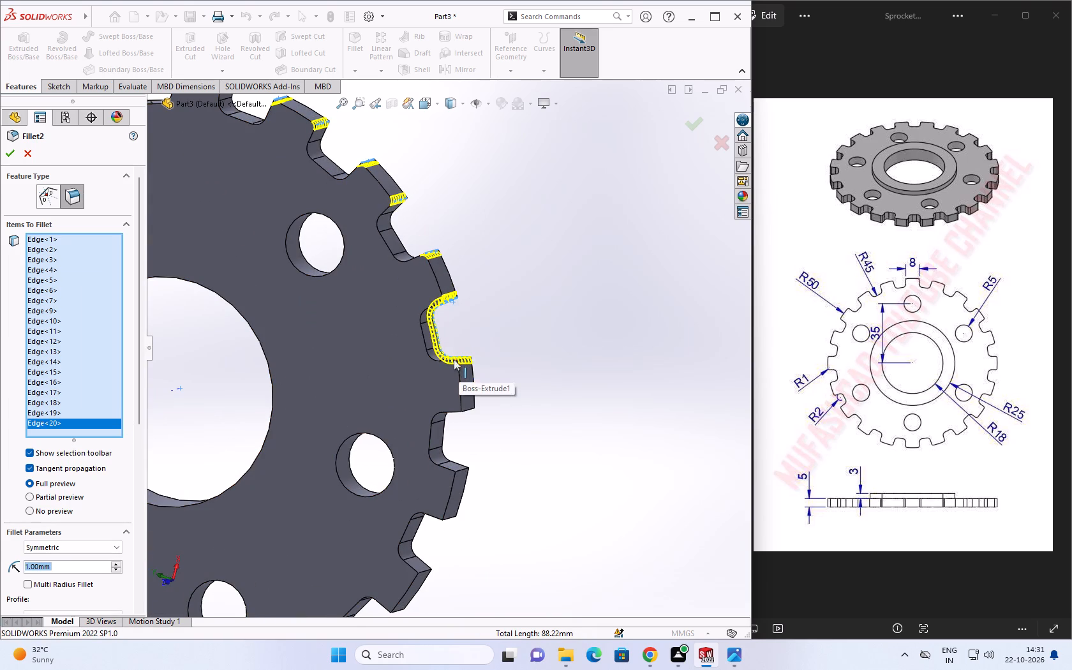
{"action": "left_click", "coordinate": [59, 410]}
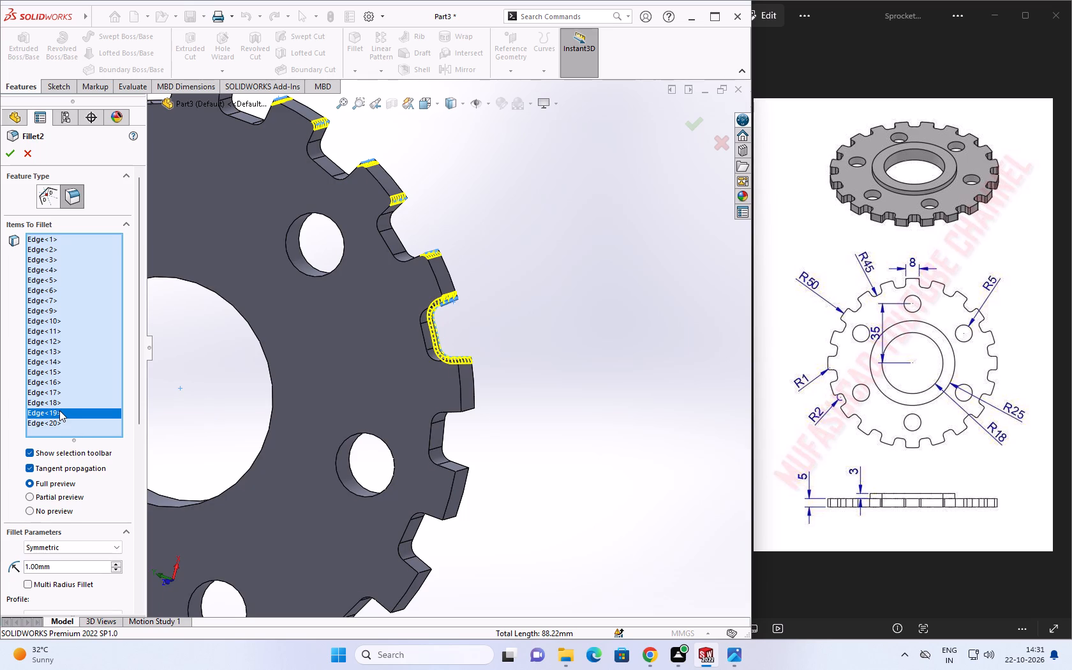
{"action": "key", "text": "Delete"}
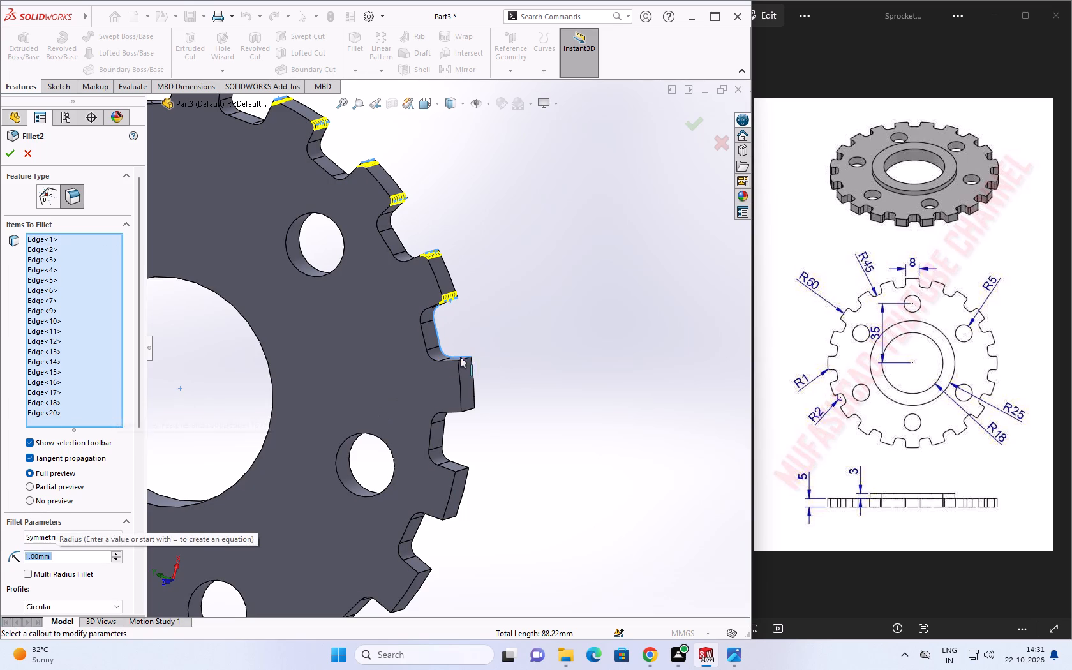
Add both outer tip edges of the next tooth beyond the cleared gap to the 1 mm fillet.
{"action": "scroll", "coordinate": [458, 361], "scroll_direction": "up", "scroll_amount": 2}
{"action": "scroll", "coordinate": [458, 361], "scroll_direction": "down", "scroll_amount": 5}
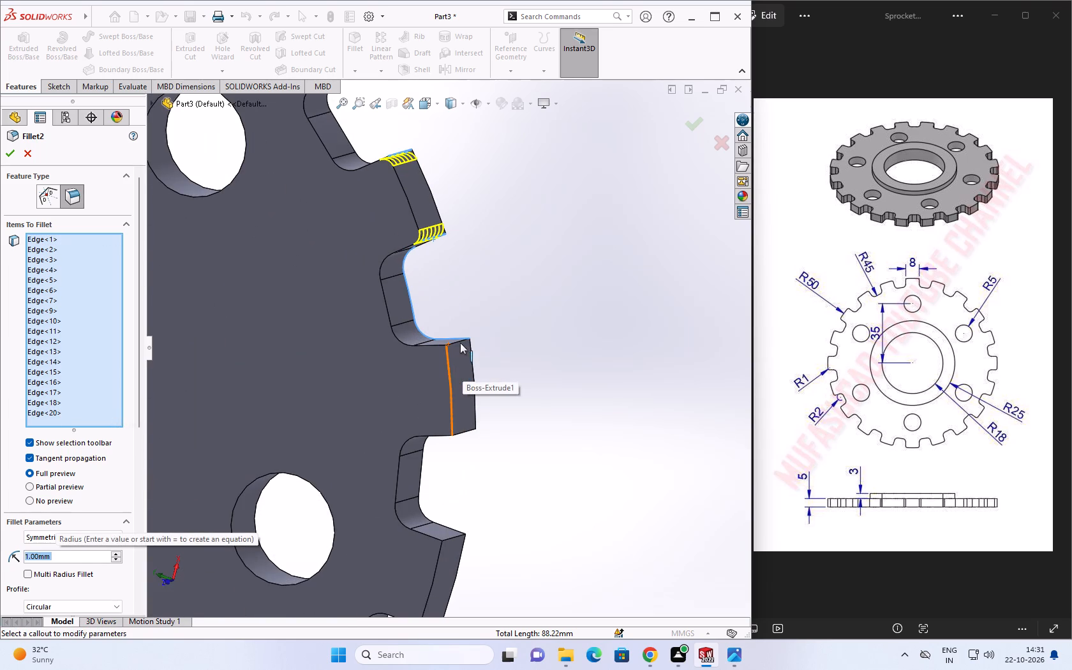
{"action": "left_click", "coordinate": [457, 343]}
{"action": "left_click", "coordinate": [464, 433]}
Add both outer tip edges of the following tooth to the 1 mm fillet, keeping its side face out of the selection.
{"action": "scroll", "coordinate": [458, 467], "scroll_direction": "down", "scroll_amount": 2}
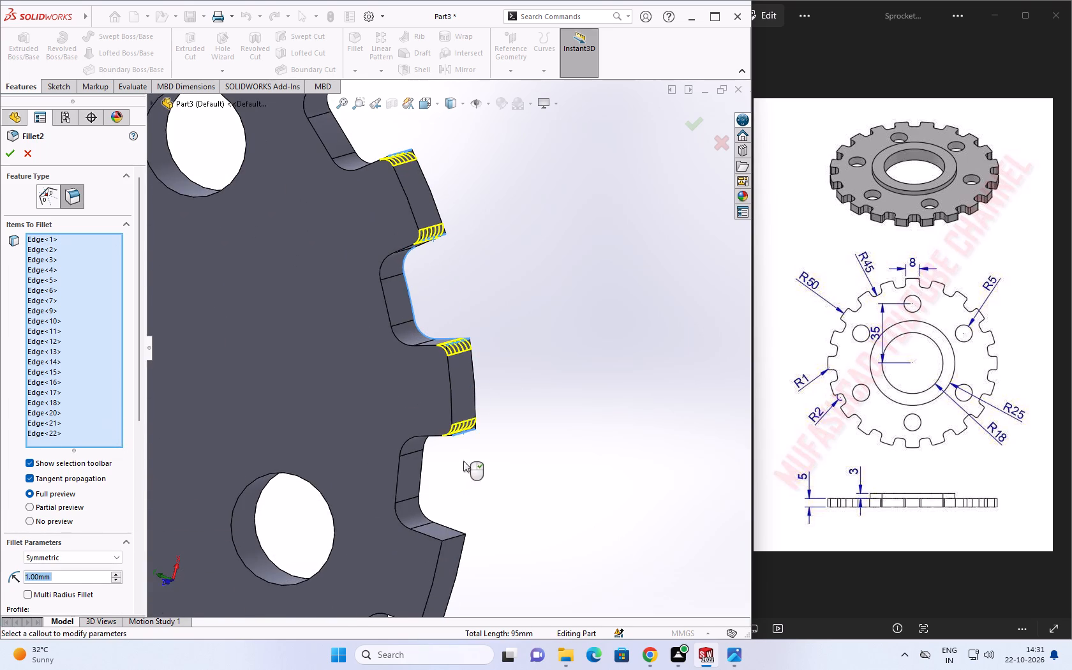
{"action": "scroll", "coordinate": [463, 461], "scroll_direction": "down", "scroll_amount": 2}
{"action": "left_click", "coordinate": [447, 585]}
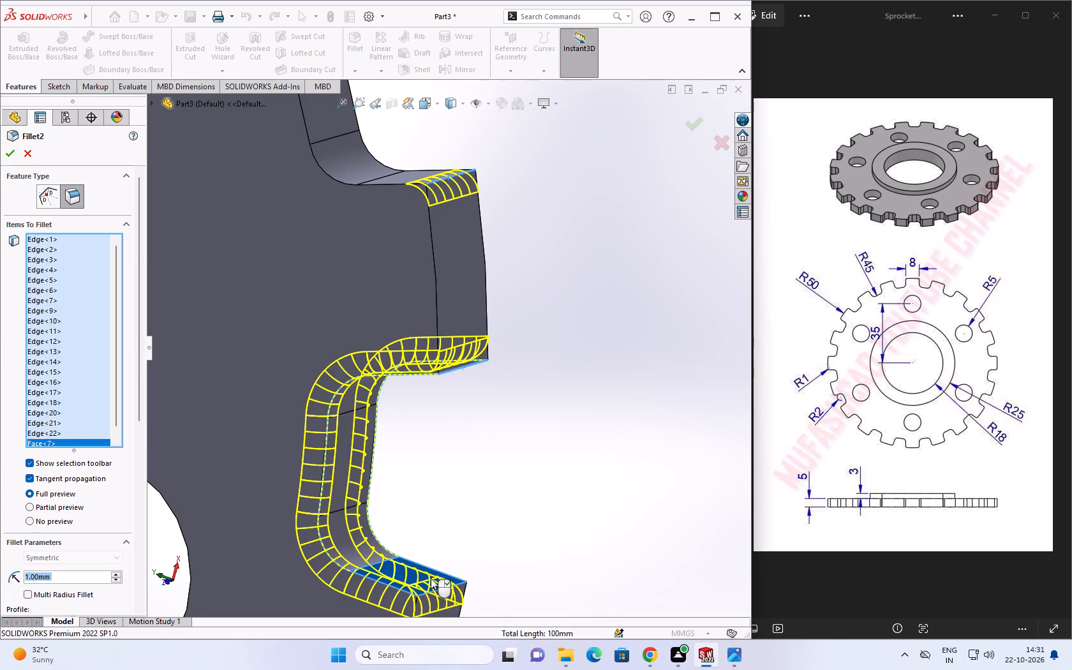
{"action": "left_click", "coordinate": [413, 579]}
{"action": "left_click", "coordinate": [436, 588]}
{"action": "scroll", "coordinate": [461, 540], "scroll_direction": "down", "scroll_amount": 6}
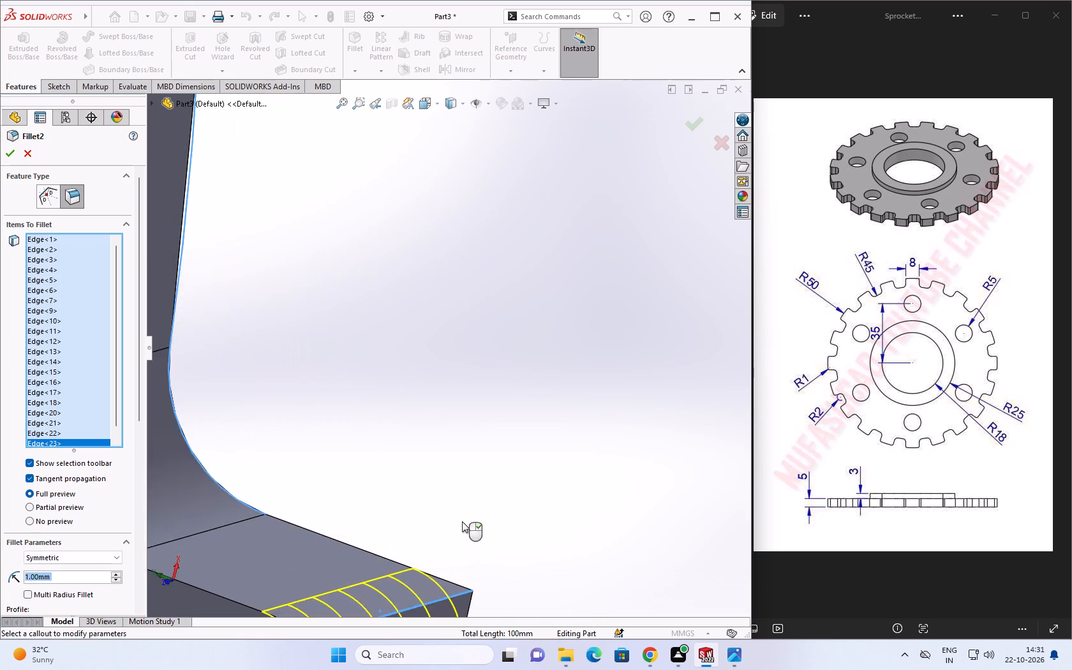
{"action": "scroll", "coordinate": [461, 520], "scroll_direction": "up", "scroll_amount": 11}
{"action": "middle_click_drag", "start_coordinate": [420, 545], "coordinate": [413, 399]}
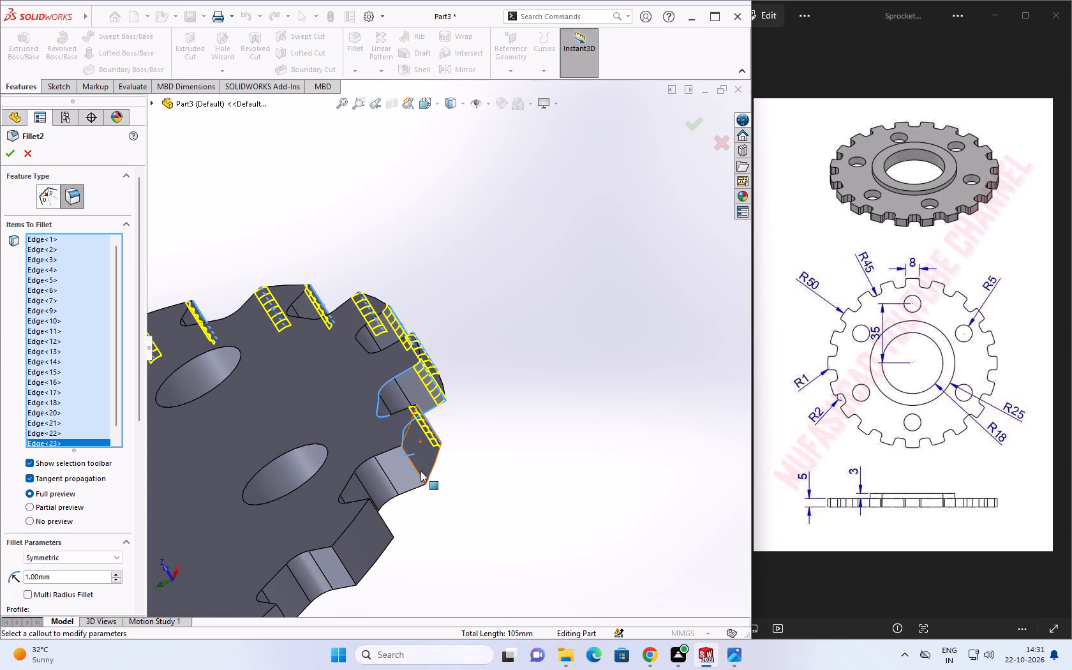
{"action": "left_click", "coordinate": [419, 469]}
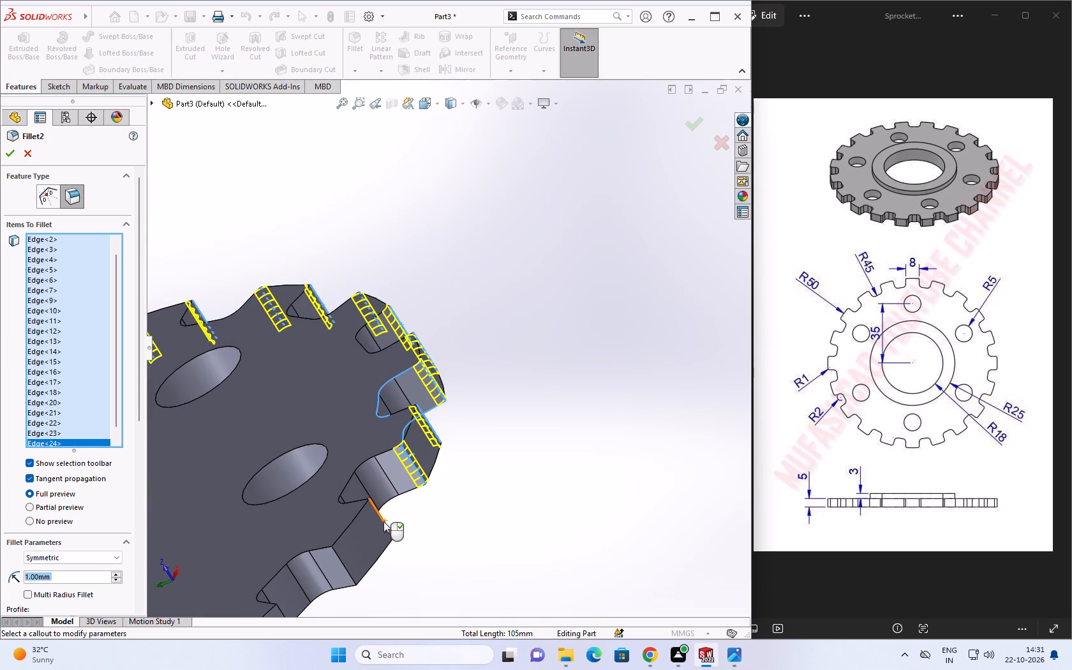
Add both outer tip edges of each of the next two unfilleted teeth to the 1 mm fillet.
{"action": "left_click", "coordinate": [383, 521]}
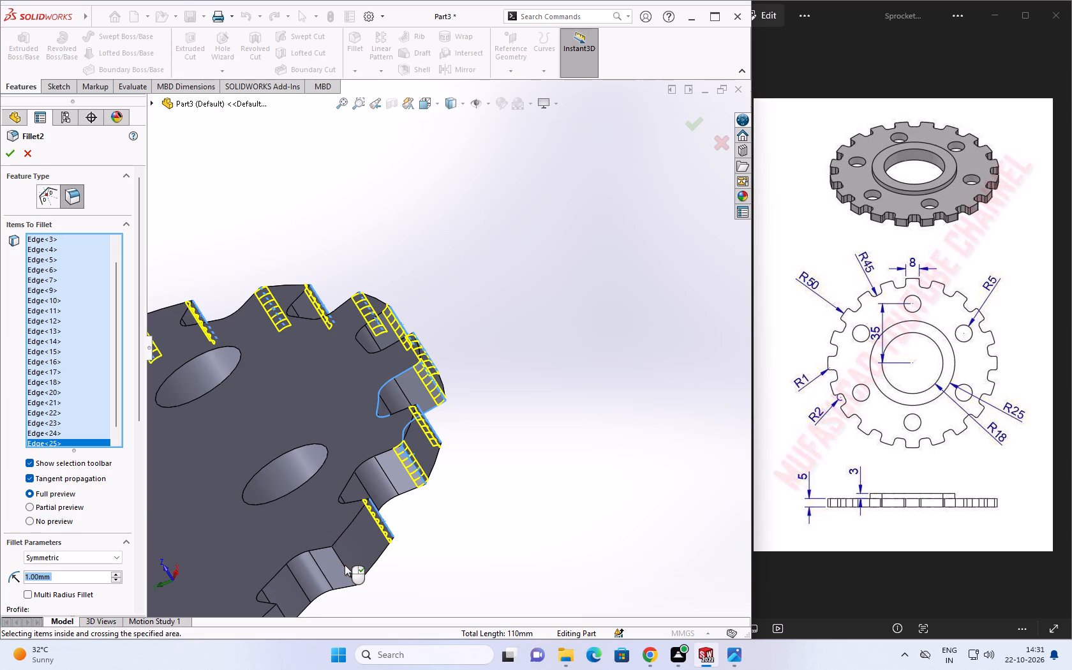
{"action": "left_click", "coordinate": [345, 565]}
{"action": "scroll", "coordinate": [354, 535], "scroll_direction": "down", "scroll_amount": 6}
{"action": "scroll", "coordinate": [359, 523], "scroll_direction": "up", "scroll_amount": 7}
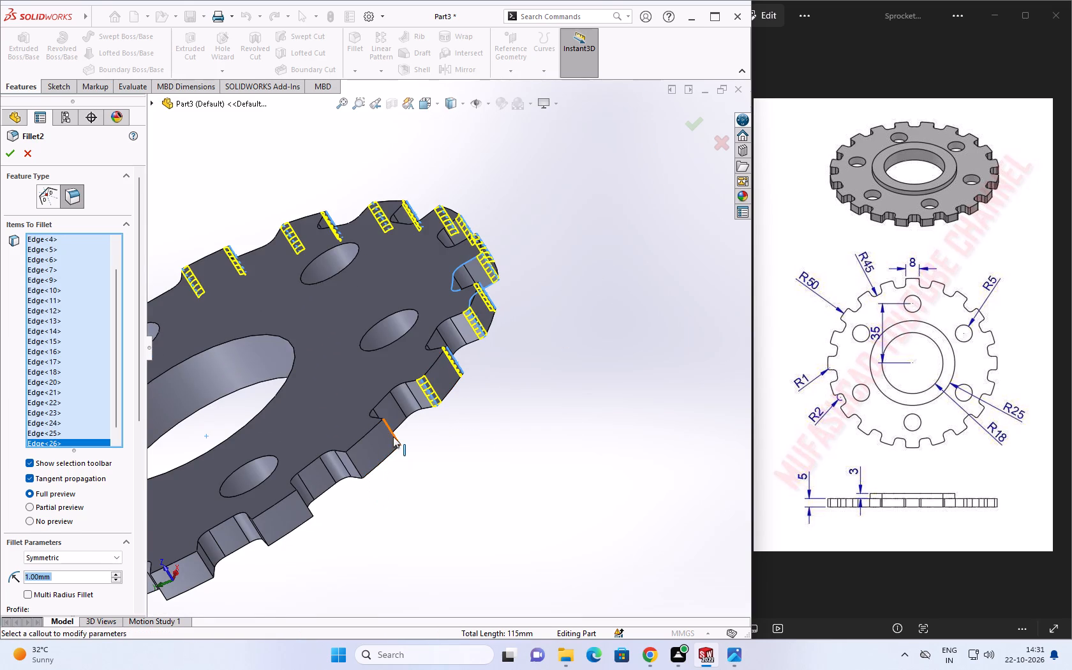
{"action": "left_click", "coordinate": [393, 436]}
{"action": "left_click", "coordinate": [357, 466]}
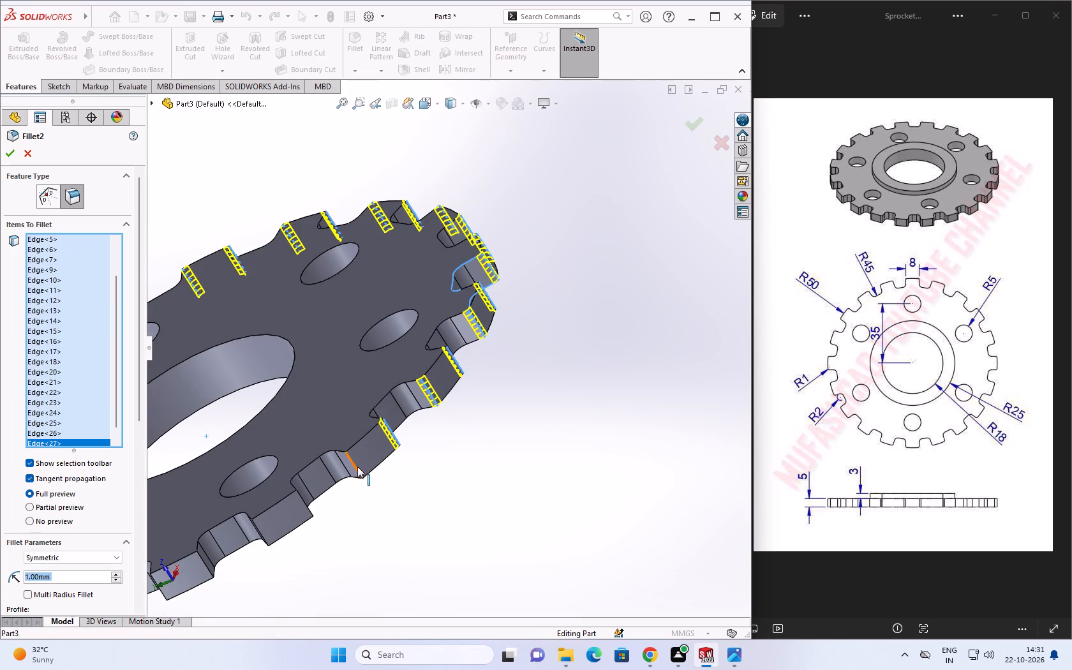
Add both outer tip edges of the following tooth to the 1 mm fillet.
{"action": "left_click", "coordinate": [307, 507]}
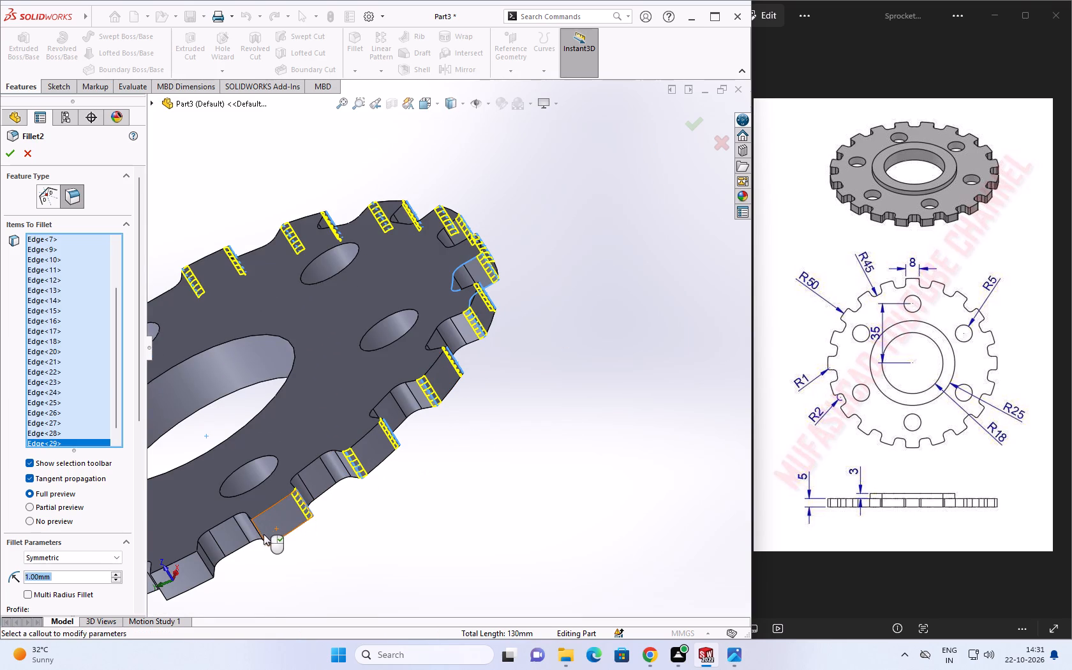
{"action": "left_click", "coordinate": [260, 534]}
{"action": "middle_click_drag", "start_coordinate": [241, 565], "coordinate": [308, 509]}
{"action": "scroll", "coordinate": [265, 542], "scroll_direction": "down", "scroll_amount": 4}
{"action": "left_click", "coordinate": [311, 485]}
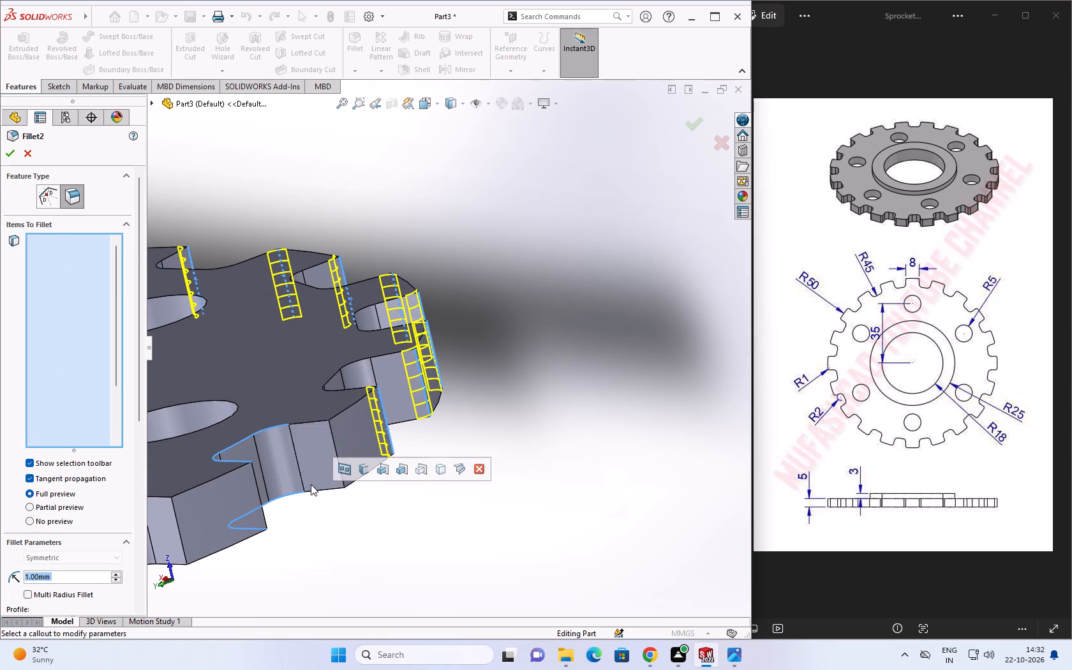
{"action": "left_click", "coordinate": [338, 453]}
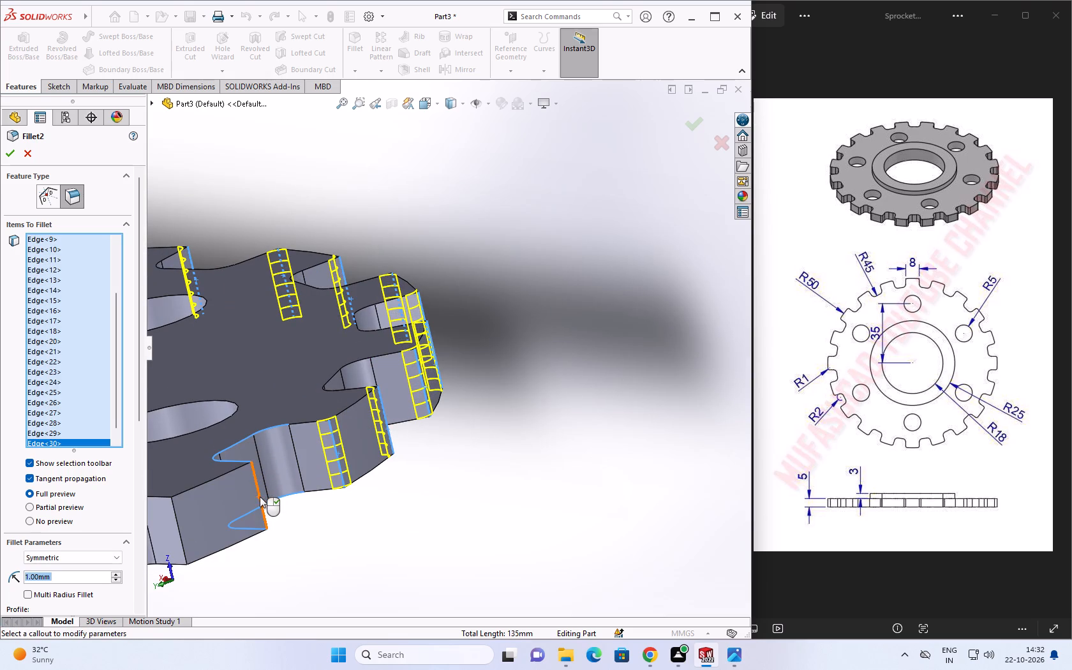
Add both outer tip edges of each of the next two unfilleted teeth to the 1 mm fillet.
{"action": "left_click", "coordinate": [260, 496]}
{"action": "left_click", "coordinate": [181, 530]}
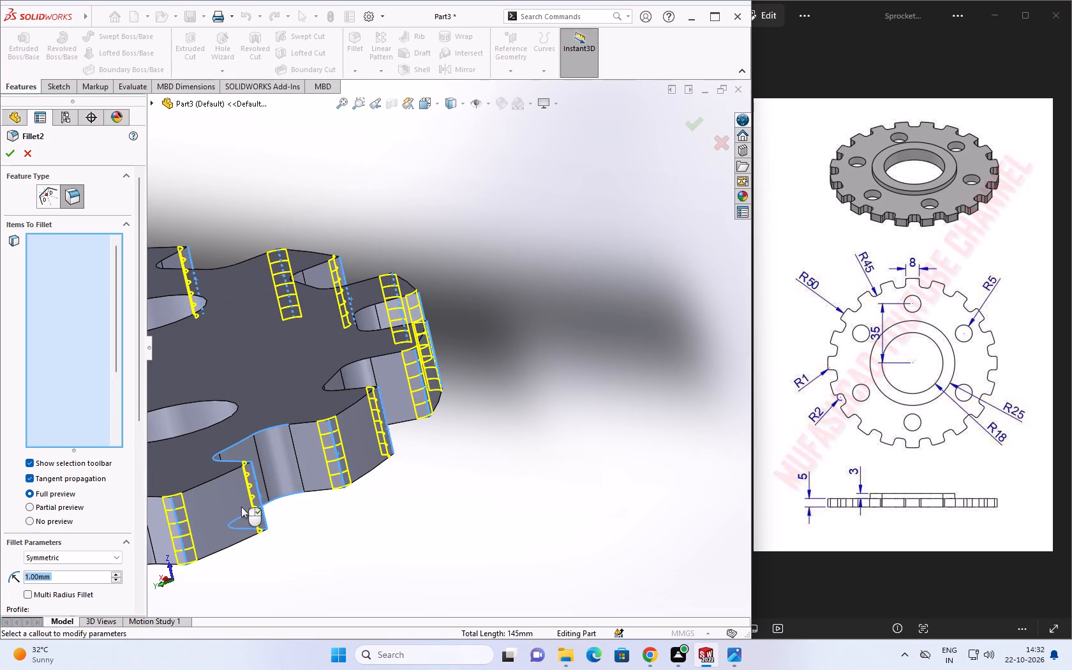
{"action": "scroll", "coordinate": [241, 507], "scroll_direction": "down", "scroll_amount": 3}
{"action": "scroll", "coordinate": [248, 507], "scroll_direction": "up", "scroll_amount": 5}
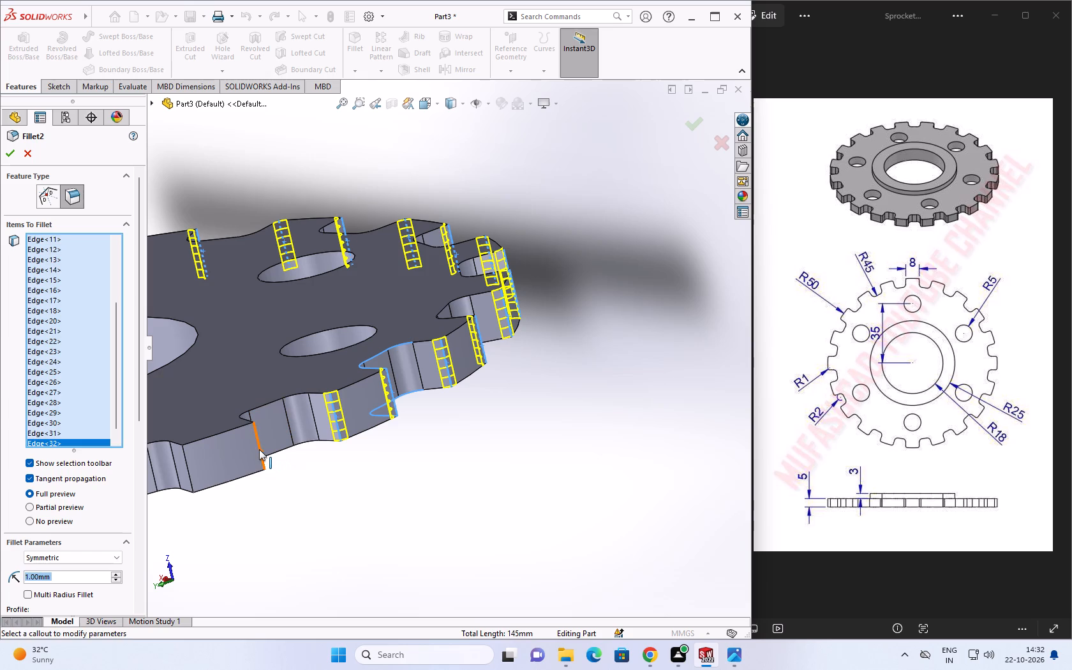
{"action": "left_click", "coordinate": [259, 449]}
{"action": "left_click", "coordinate": [188, 463]}
Add both outer tip edges of the following tooth to the 1 mm fillet, keeping its outer face out of the selection.
{"action": "scroll", "coordinate": [222, 493], "scroll_direction": "down", "scroll_amount": 3}
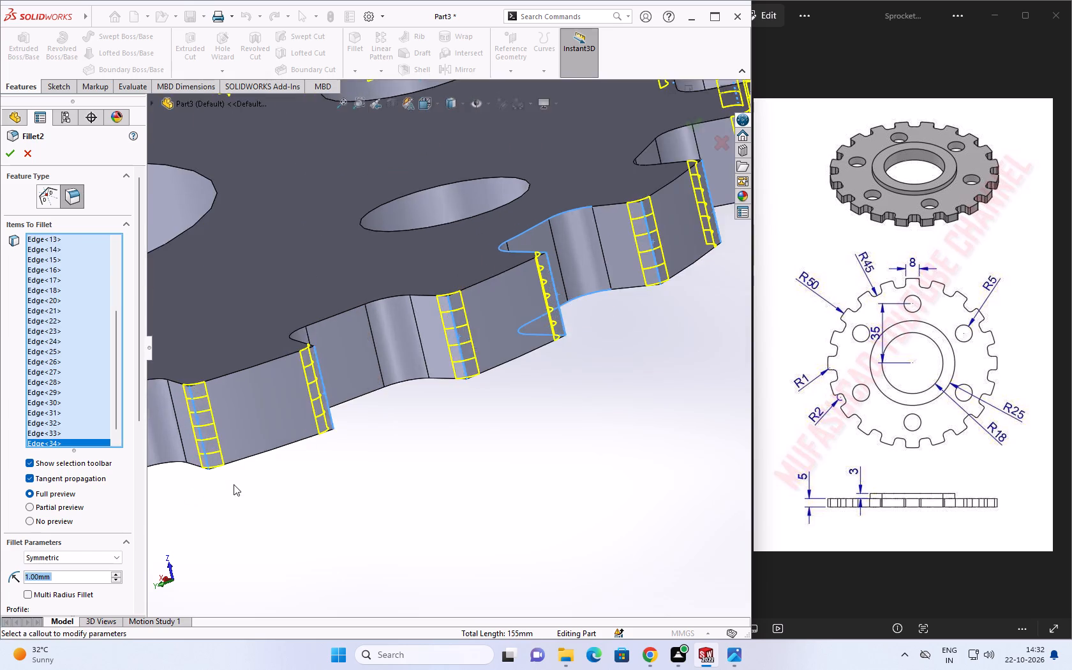
{"action": "scroll", "coordinate": [234, 483], "scroll_direction": "up", "scroll_amount": 5}
{"action": "middle_click_drag", "start_coordinate": [228, 440], "coordinate": [277, 454]}
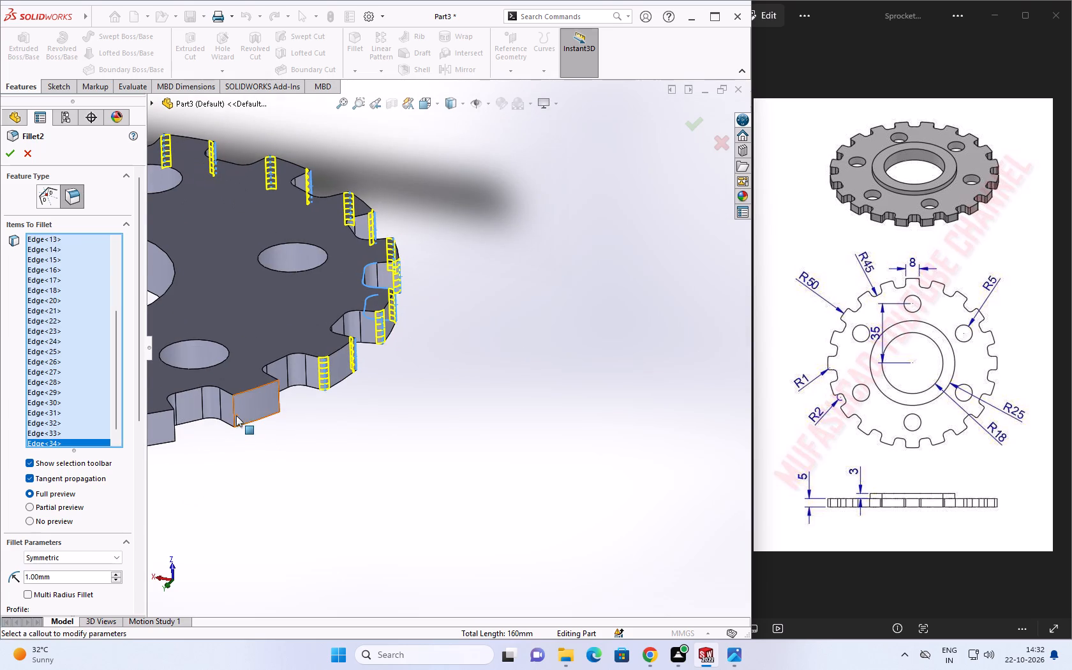
{"action": "left_click", "coordinate": [236, 415]}
{"action": "left_click", "coordinate": [248, 403]}
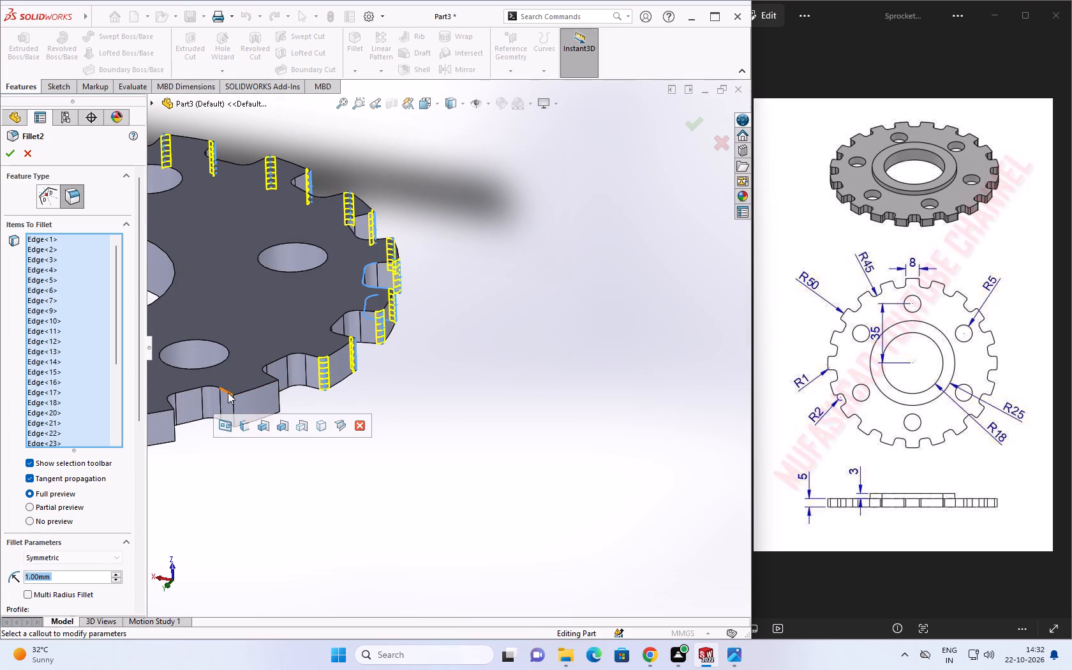
{"action": "left_click", "coordinate": [234, 406]}
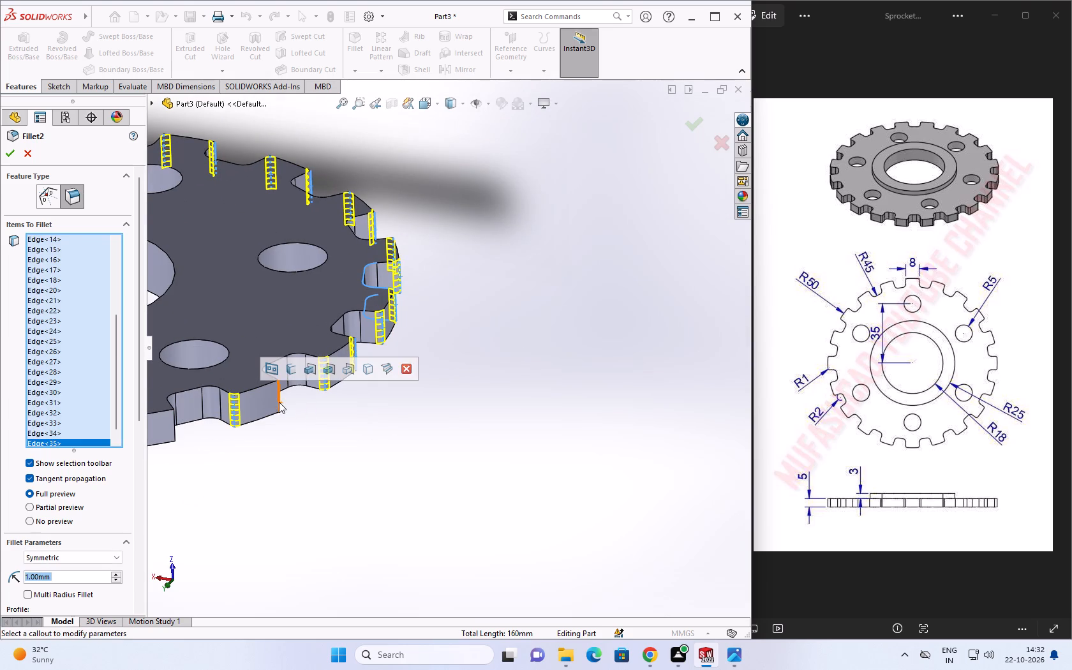
{"action": "left_click", "coordinate": [279, 402]}
Add both outer tip edges of the last remaining tooth and apply the 1 mm fillet.
{"action": "scroll", "coordinate": [257, 410], "scroll_direction": "down", "scroll_amount": 3}
{"action": "scroll", "coordinate": [254, 410], "scroll_direction": "up", "scroll_amount": 5}
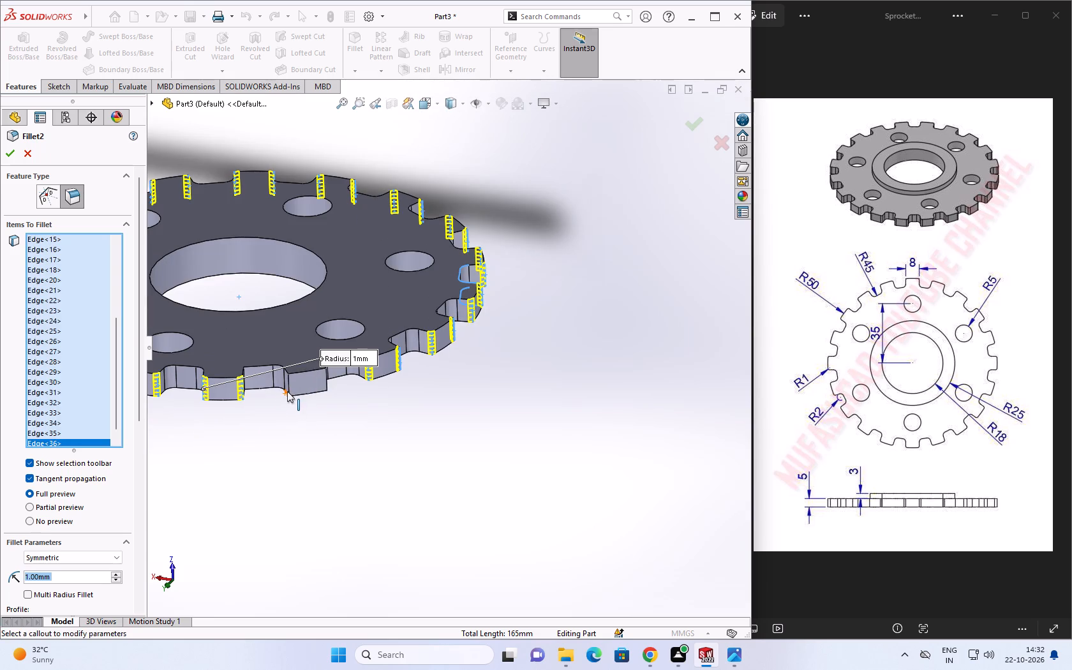
{"action": "left_click", "coordinate": [288, 389]}
{"action": "scroll", "coordinate": [308, 383], "scroll_direction": "down", "scroll_amount": 4}
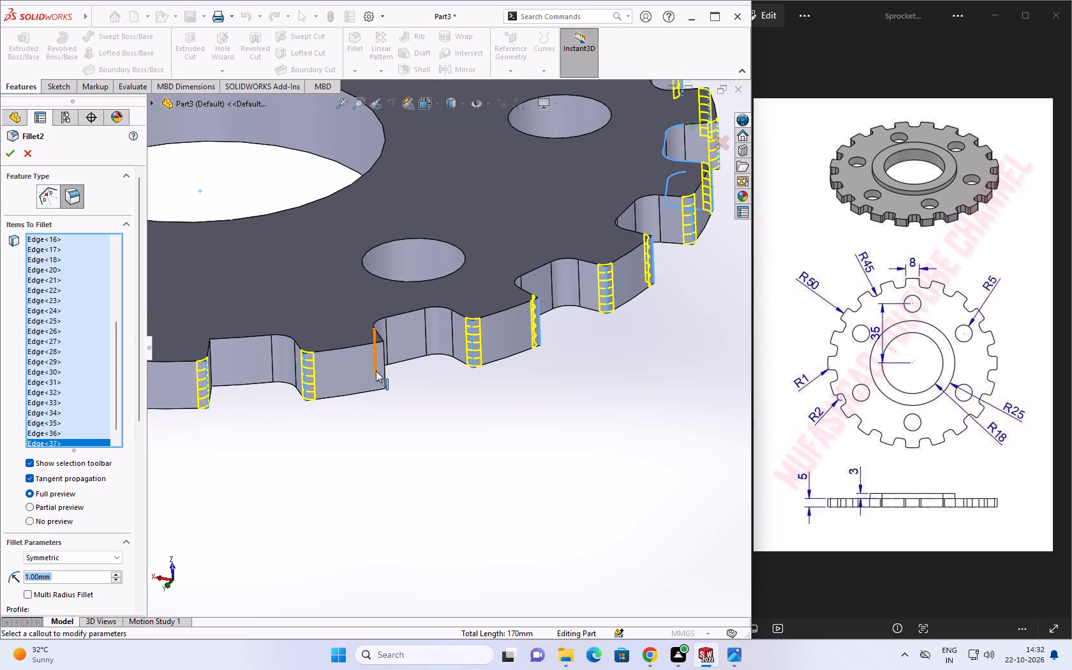
{"action": "left_click", "coordinate": [383, 369]}
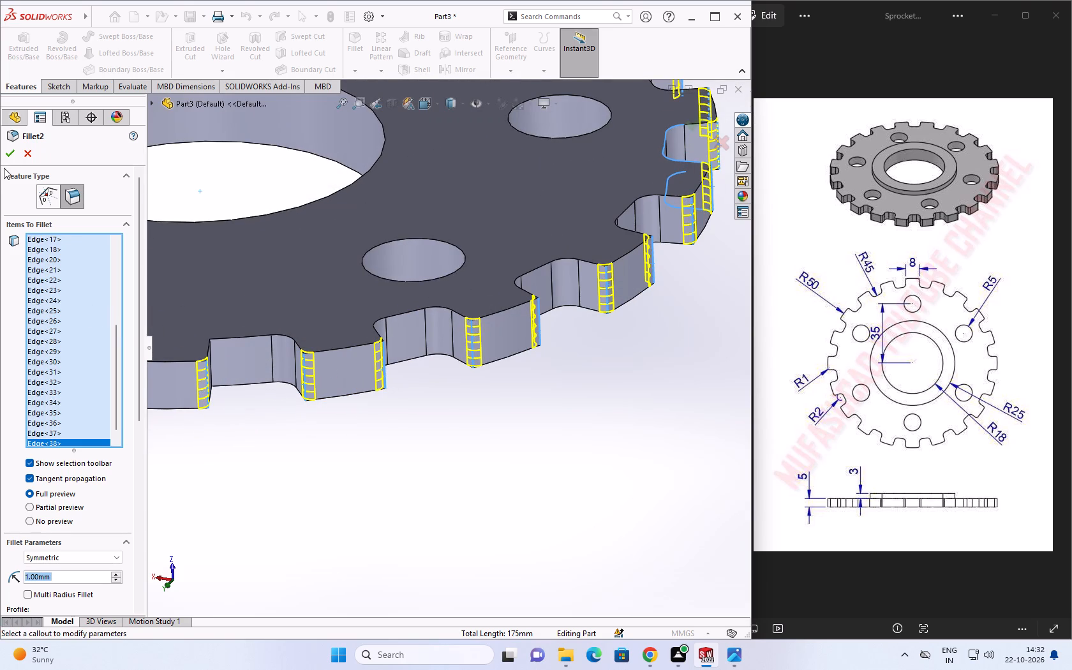
{"action": "left_click", "coordinate": [13, 155]}
Examine the filleted sprocket gear from its front face and along its toothed rim.
{"action": "scroll", "coordinate": [389, 420], "scroll_direction": "down", "scroll_amount": 6}
{"action": "scroll", "coordinate": [394, 394], "scroll_direction": "up", "scroll_amount": 5}
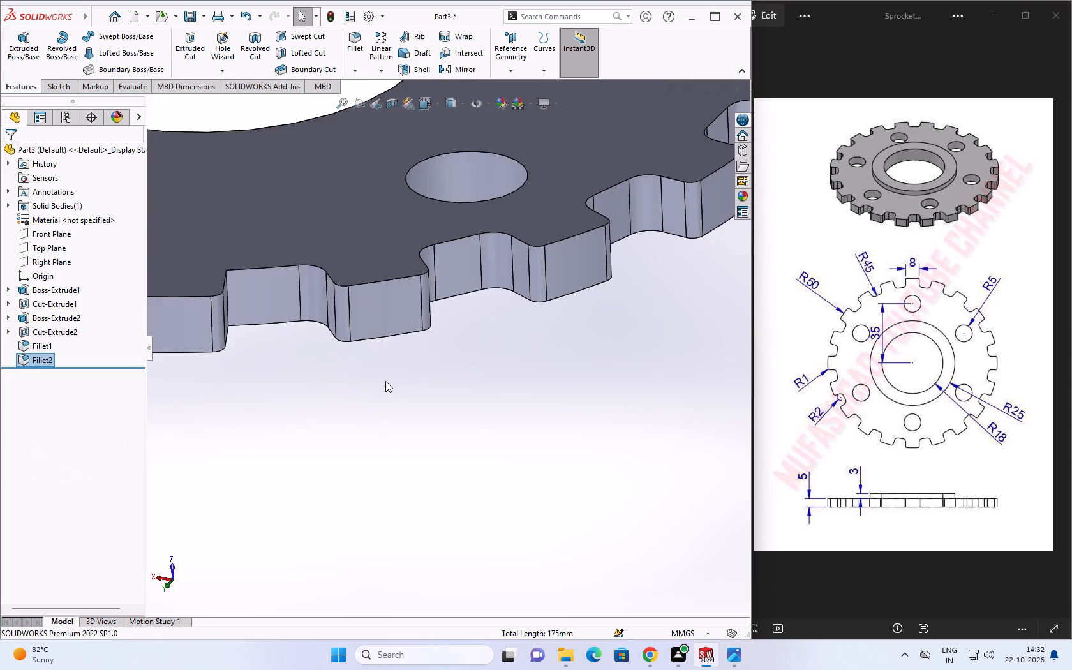
{"action": "scroll", "coordinate": [387, 396], "scroll_direction": "up", "scroll_amount": 7}
{"action": "middle_click_drag", "start_coordinate": [385, 383], "coordinate": [398, 66]}
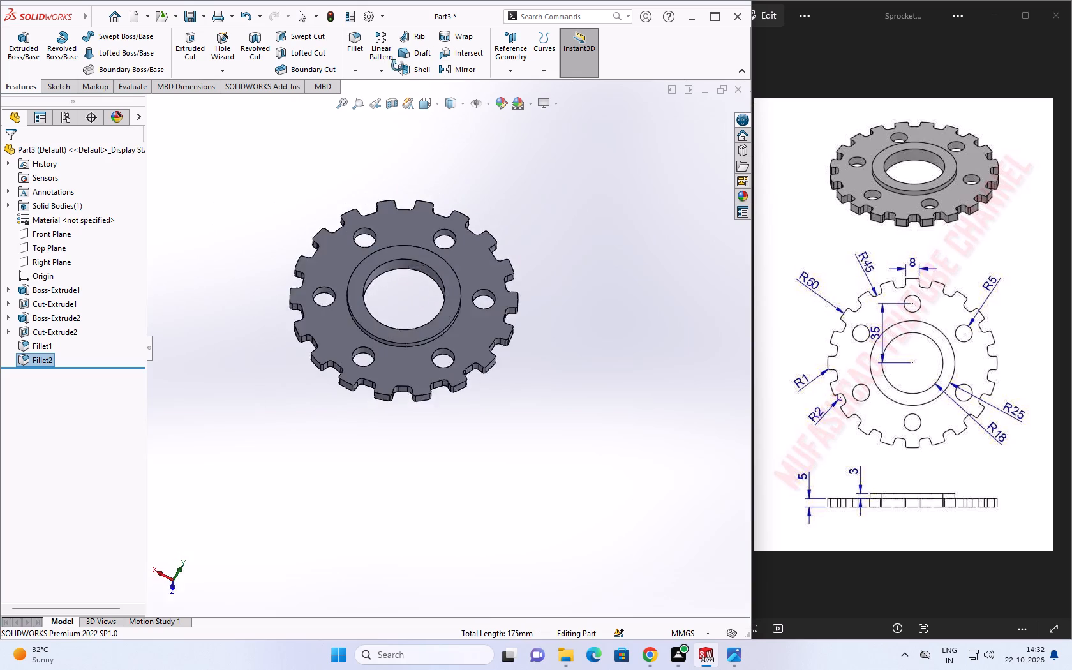
{"action": "middle_click_drag", "start_coordinate": [398, 66], "coordinate": [385, 54]}
{"action": "middle_click_drag", "start_coordinate": [631, 481], "coordinate": [557, 491]}
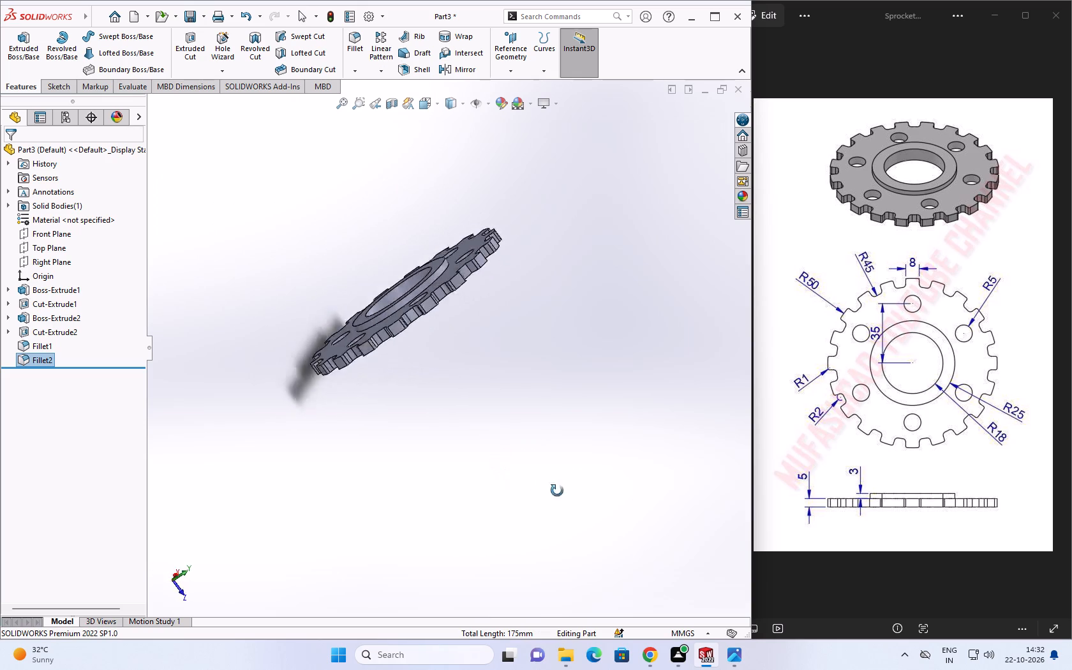
{"action": "middle_click_drag", "start_coordinate": [557, 491], "coordinate": [595, 503]}
Start saving the part and choose the Sprocket gear folder inside Desktop > Ram as its location.
{"action": "key", "text": "ctrl+s"}
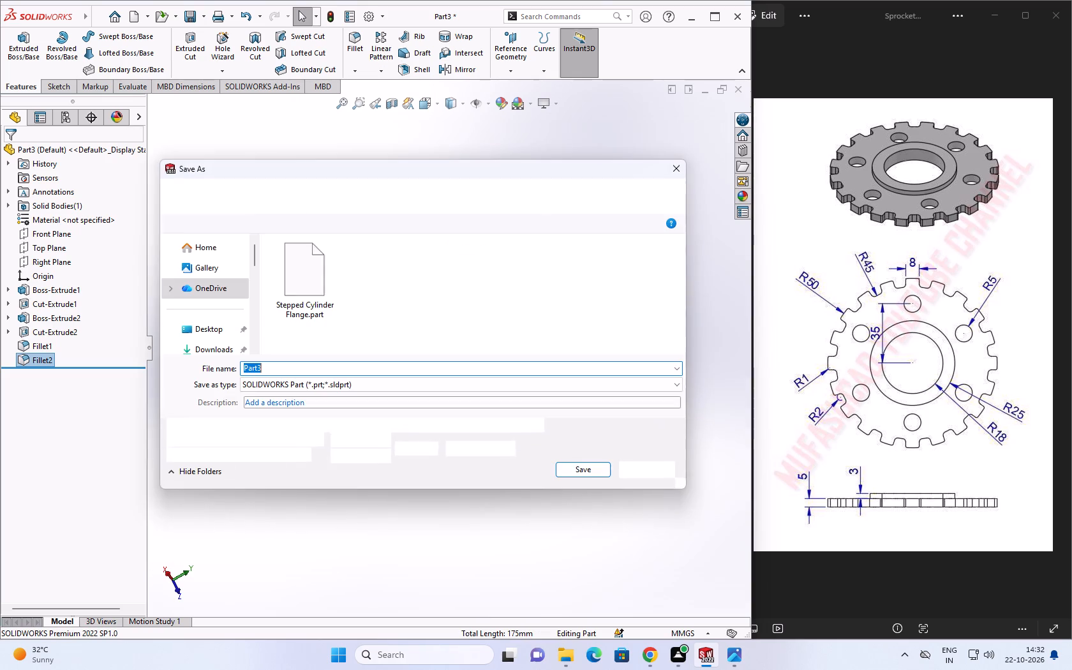
{"action": "left_click", "coordinate": [325, 199]}
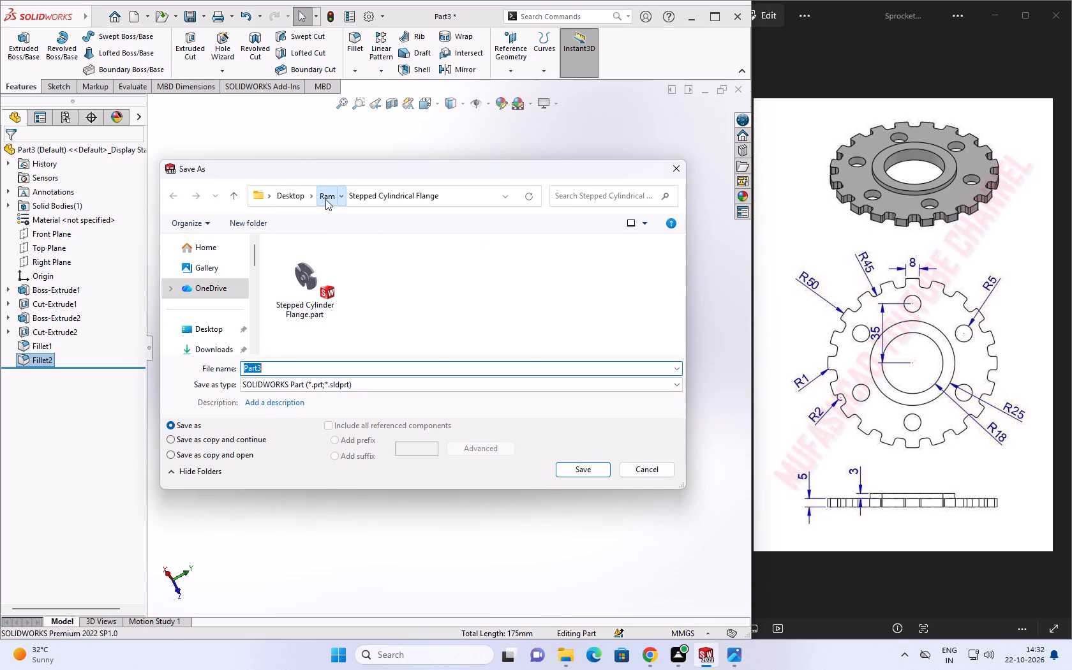
{"action": "scroll", "coordinate": [325, 304], "scroll_direction": "down", "scroll_amount": 2}
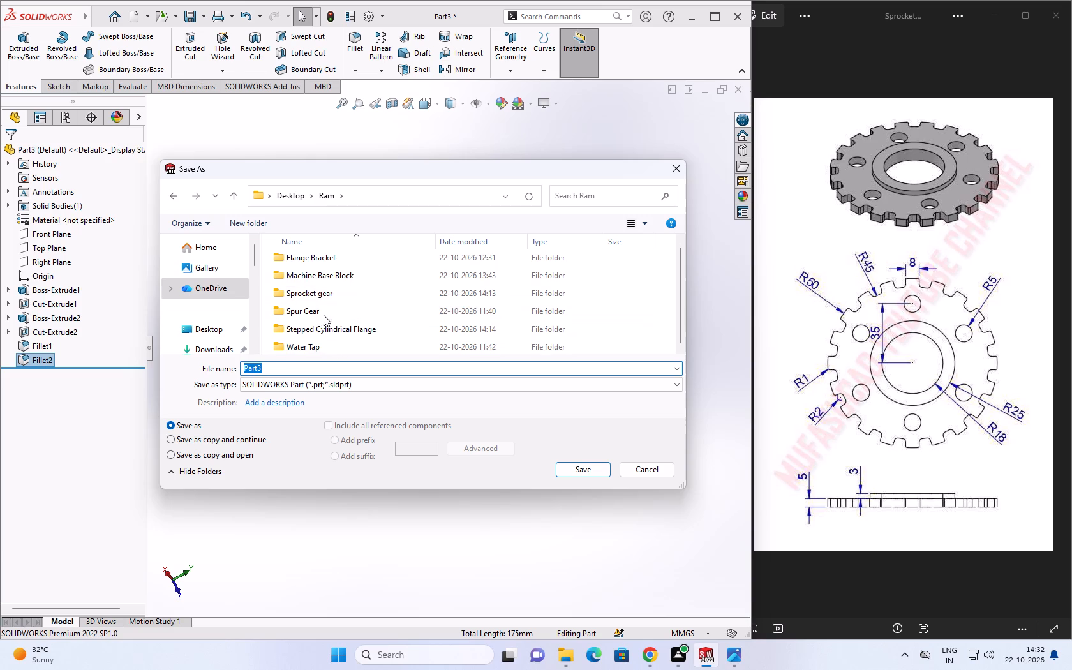
{"action": "left_click", "coordinate": [319, 301]}
{"action": "left_click", "coordinate": [318, 299]}
{"action": "double_click", "coordinate": [318, 299]}
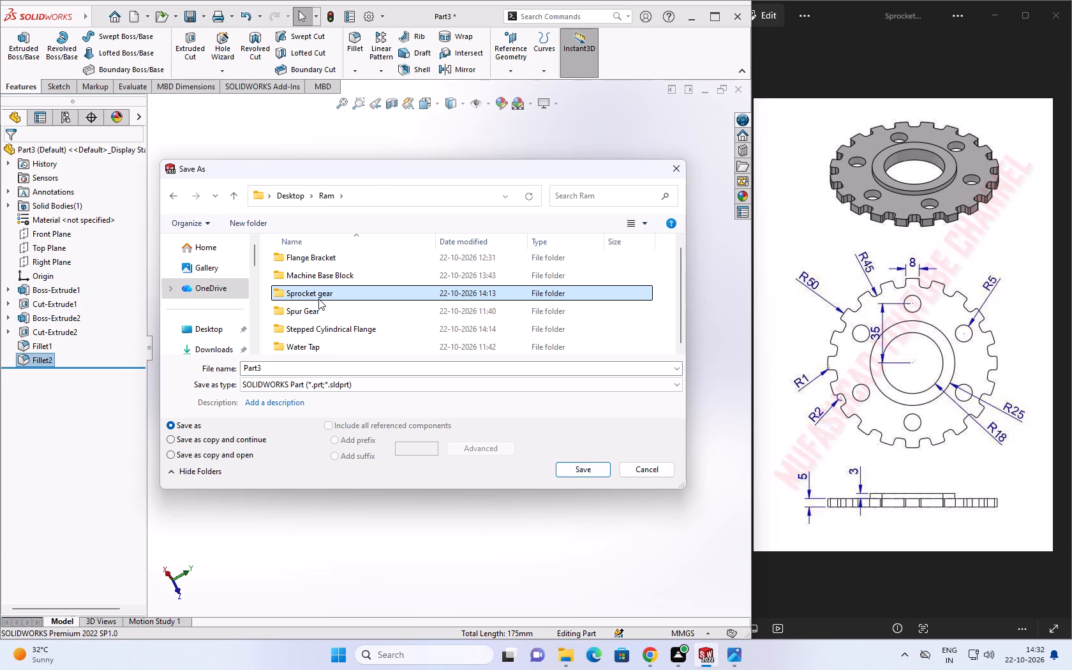
Name the file Sprocket gear.part and save it as a SOLIDWORKS part.
{"action": "left_click", "coordinate": [283, 372]}
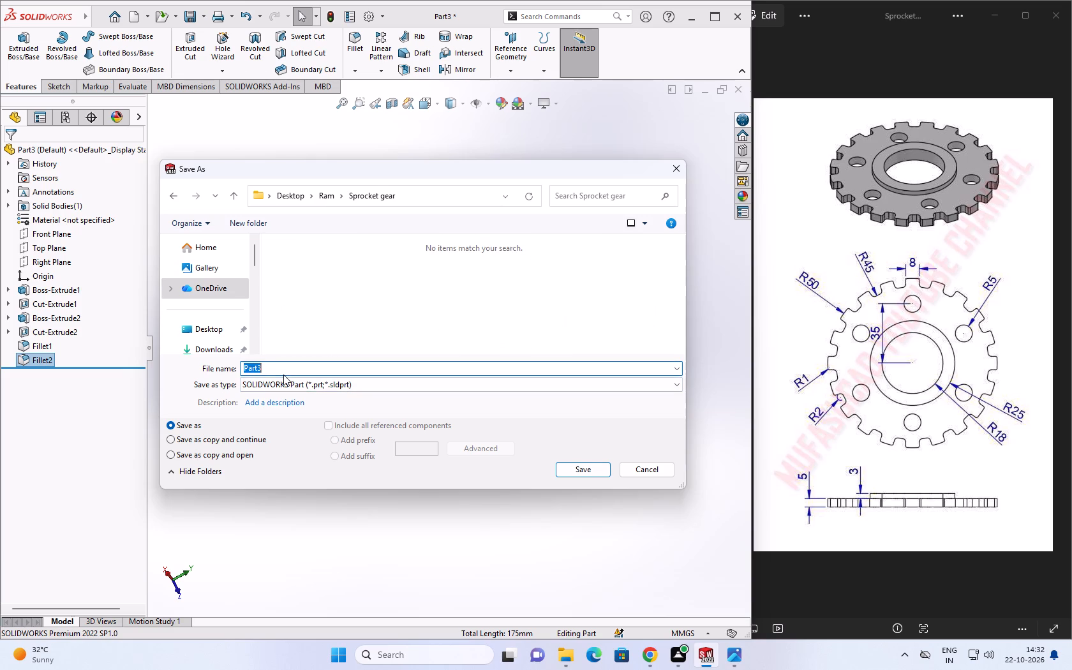
{"action": "key", "text": "BackSpace"}
{"action": "key", "text": "s"}
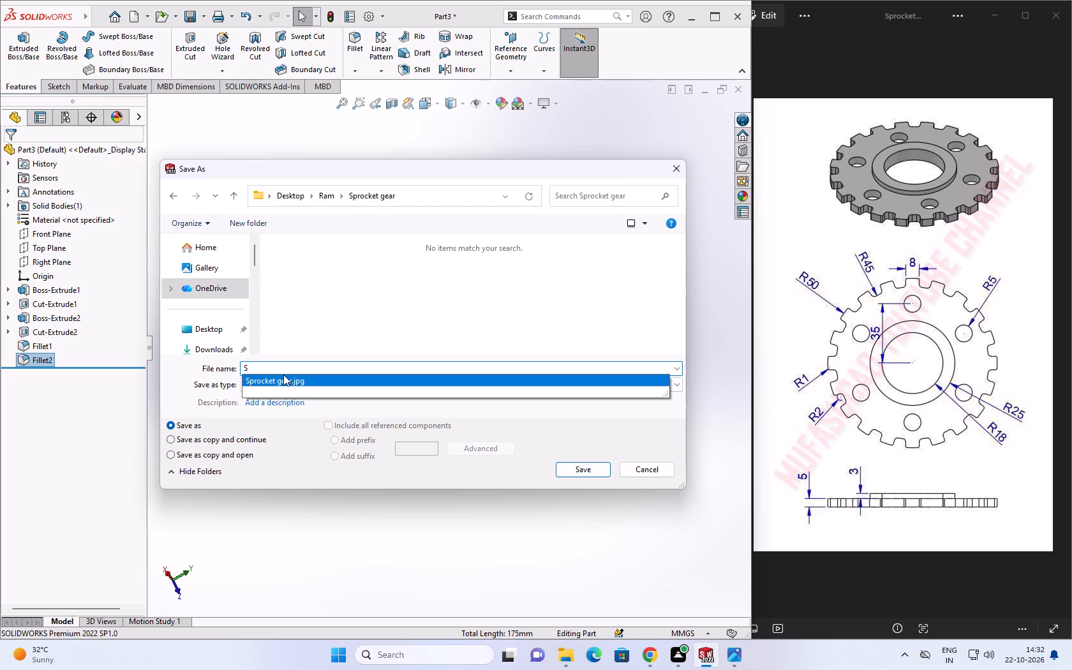
{"action": "left_click", "coordinate": [283, 382]}
{"action": "left_click", "coordinate": [285, 382]}
{"action": "left_click", "coordinate": [358, 366]}
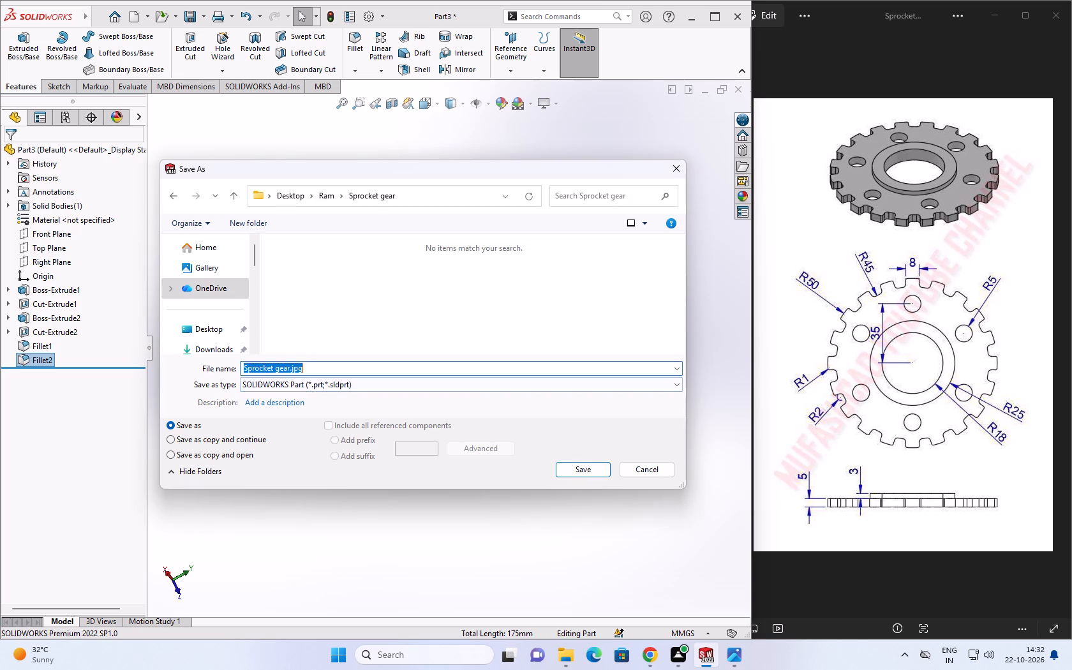
{"action": "left_click", "coordinate": [356, 369]}
{"action": "key", "text": "BackSpace"}
{"action": "key", "text": "BackSpace"}
{"action": "key", "text": "BackSpace"}
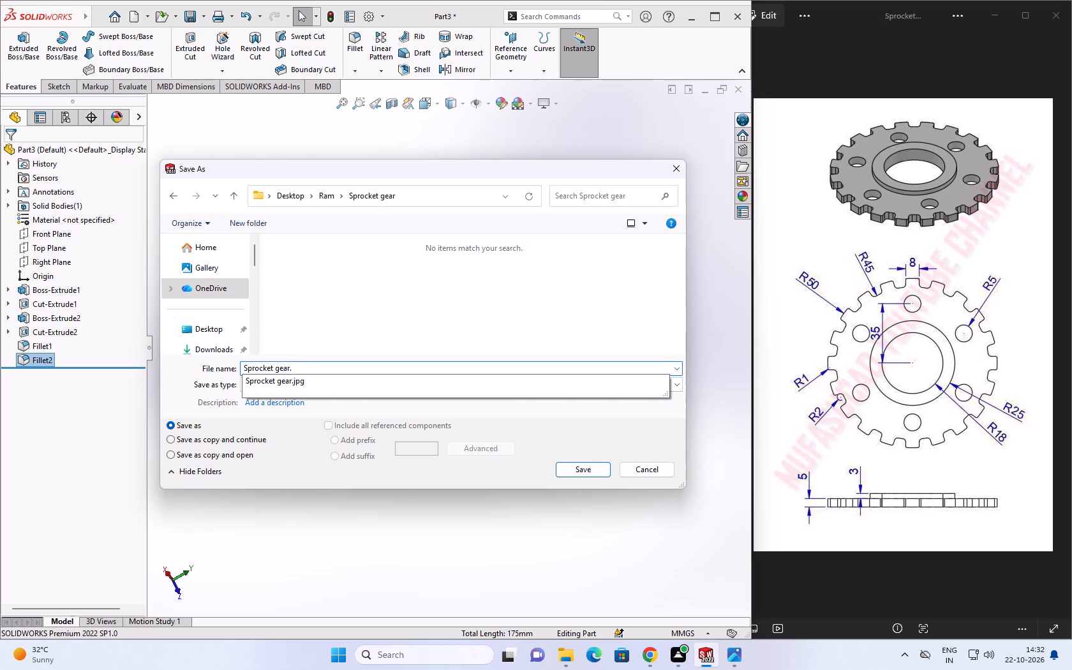
{"action": "type", "text": "part"}
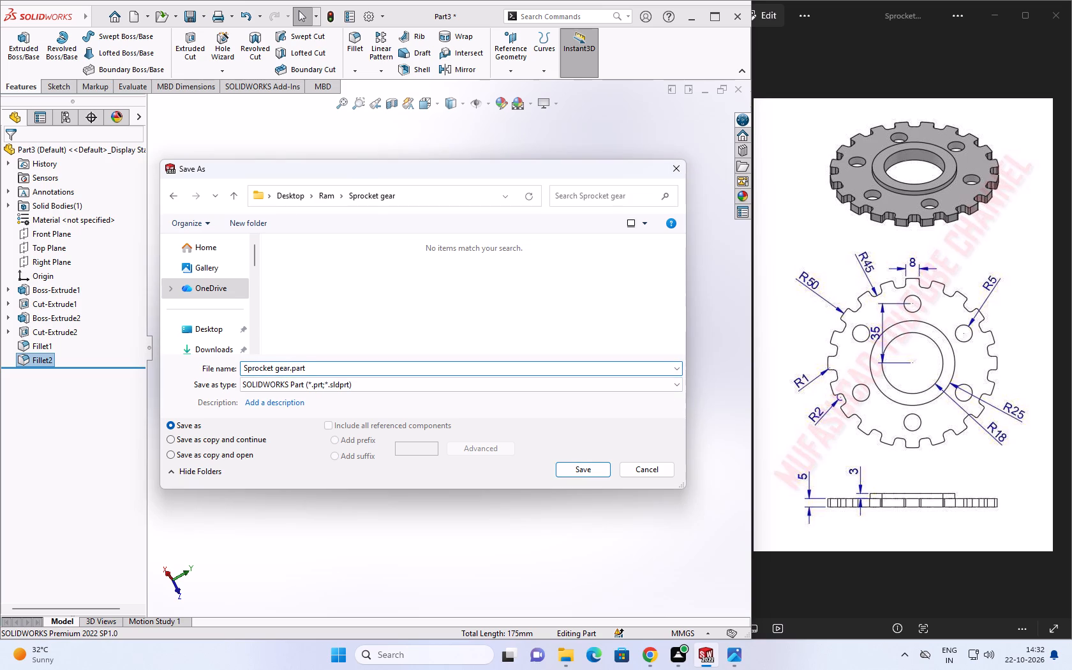
{"action": "left_click", "coordinate": [582, 472]}
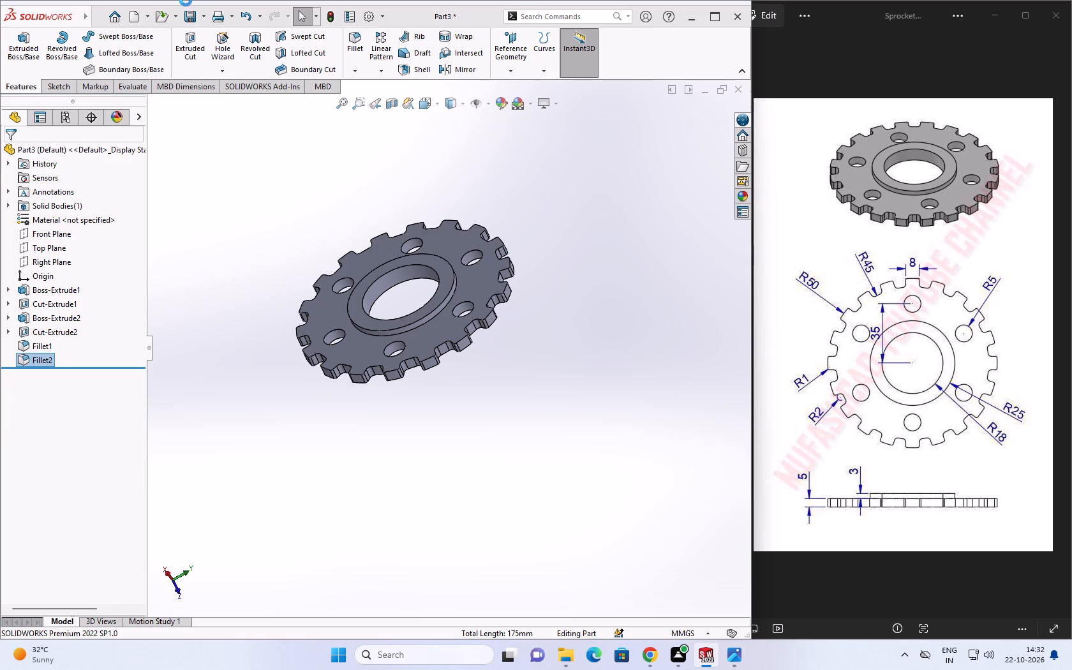
{"action": "key", "text": "ctrl+s"}
{"action": "key", "text": "ctrl+s"}
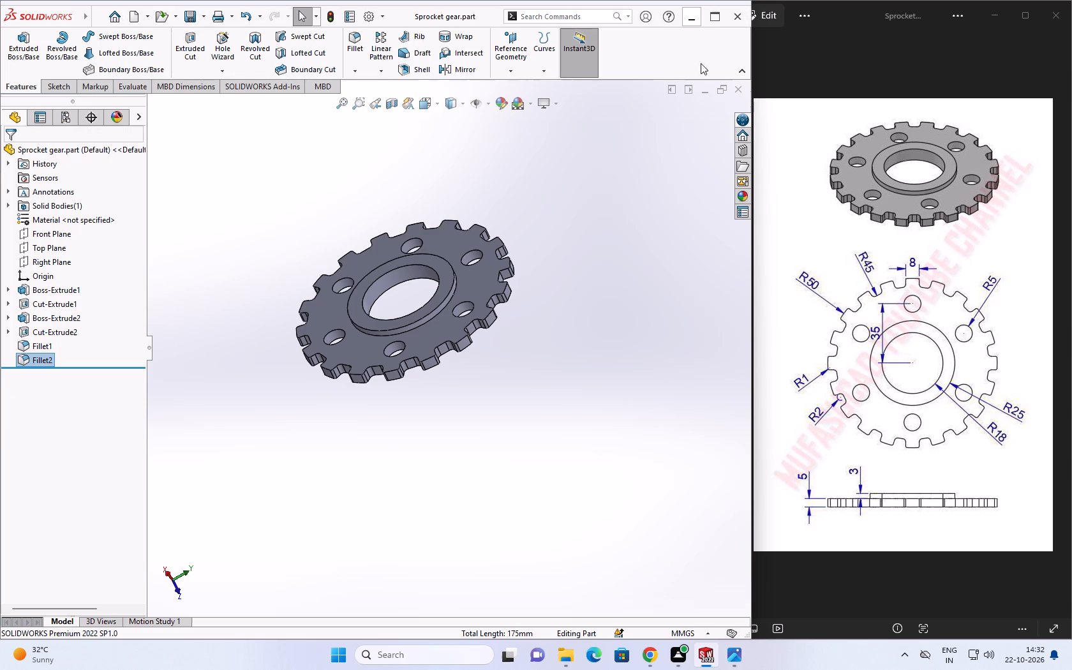
Close the part document and reopen Sprocket gear.part from the Sprocket gear folder in File Explorer.
{"action": "left_click", "coordinate": [734, 89]}
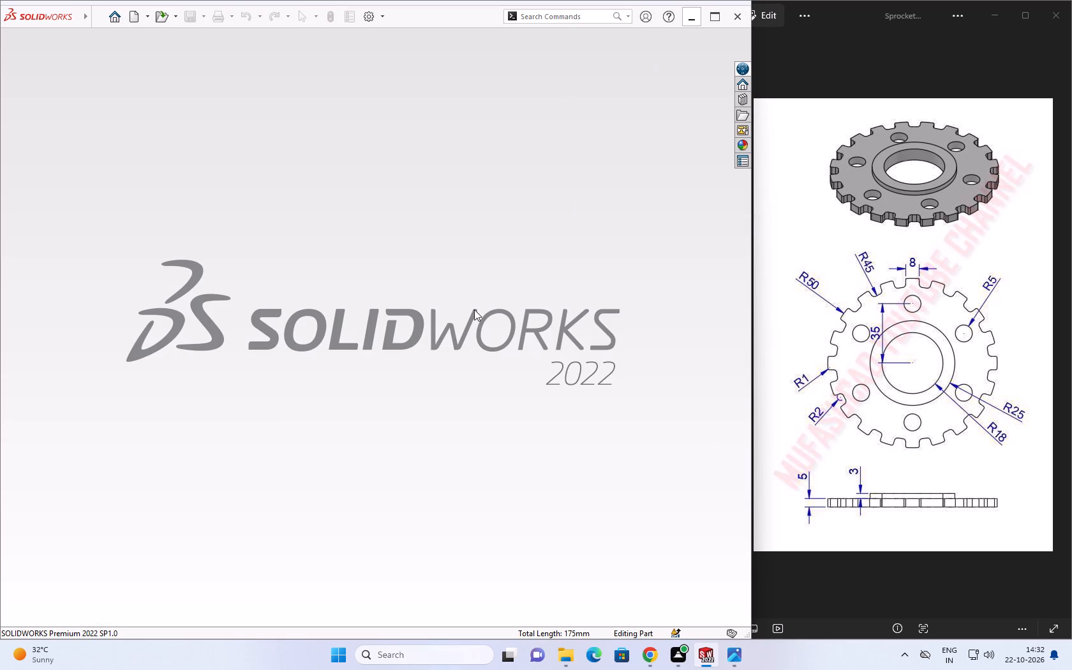
{"action": "left_click", "coordinate": [692, 15]}
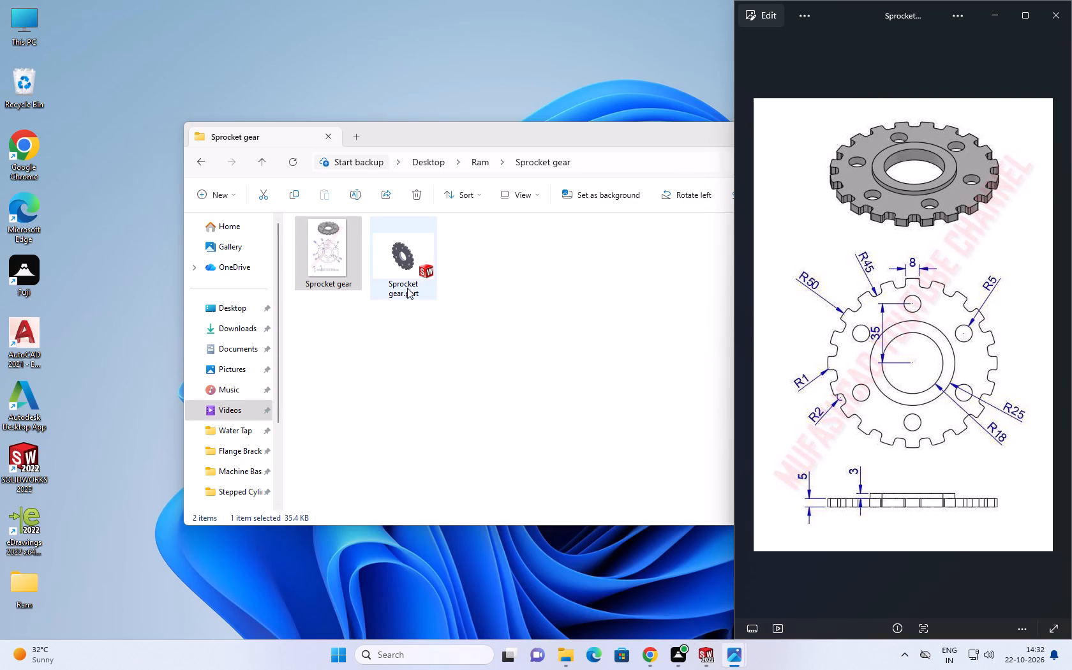
{"action": "double_click", "coordinate": [407, 288]}
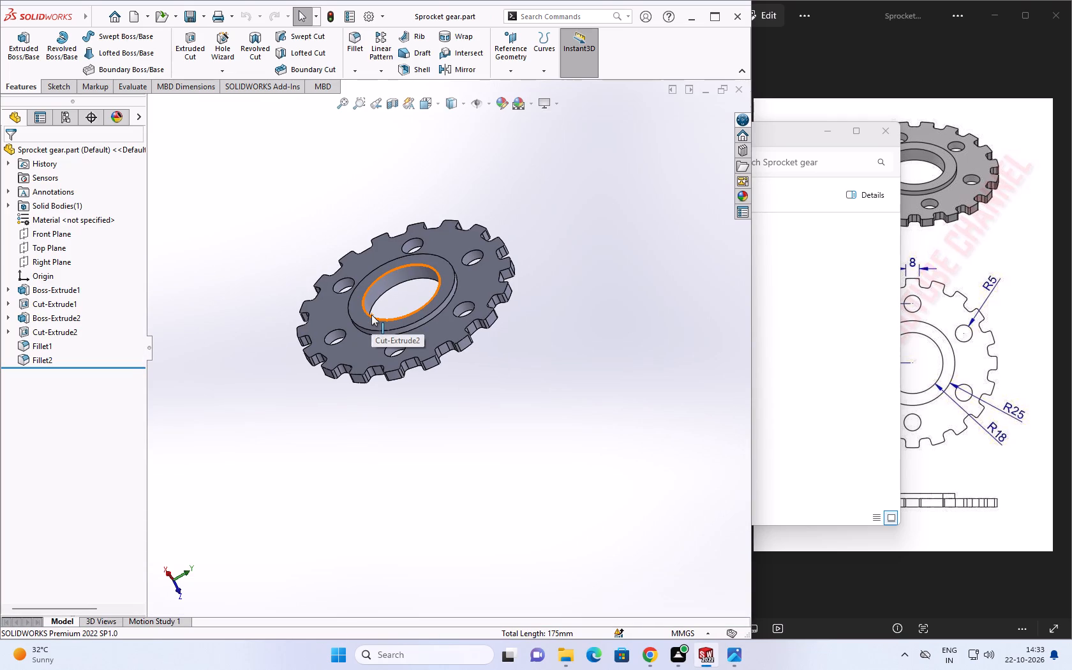
Print the current screen image with Microsoft Print to PDF and choose the Sprocket gear folder for the output.
{"action": "key", "text": "ctrl+p"}
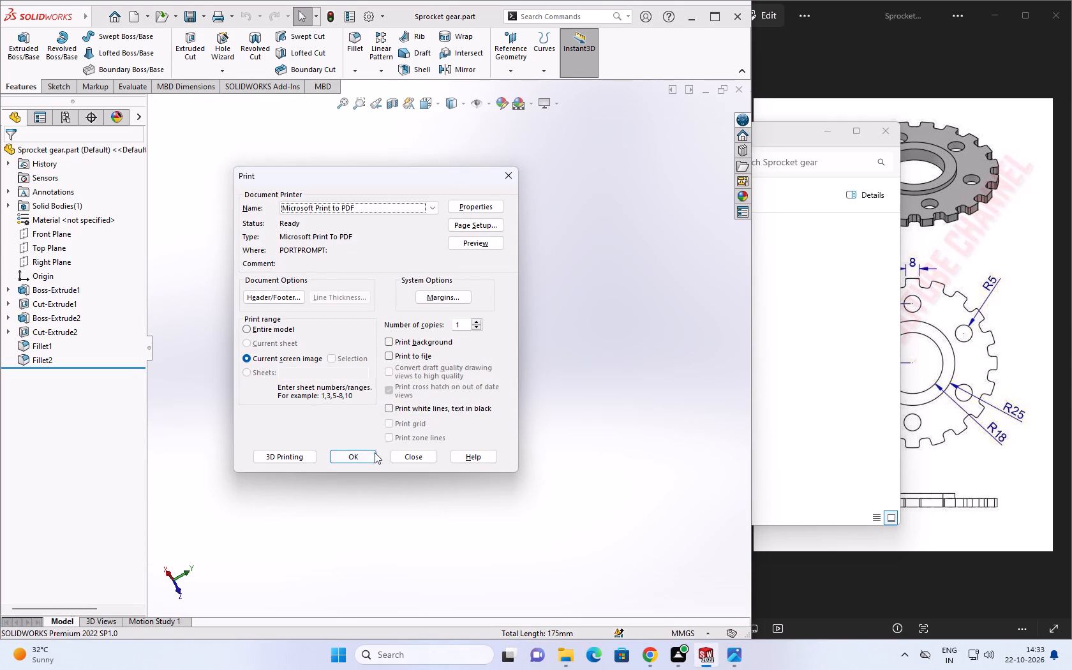
{"action": "left_click", "coordinate": [373, 452]}
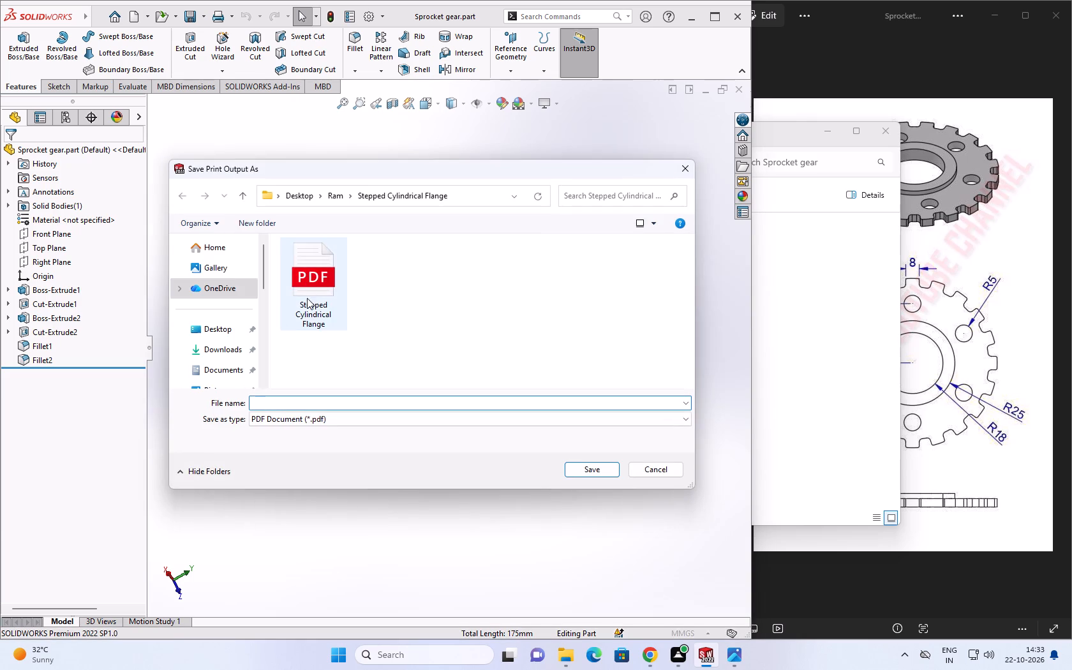
{"action": "left_click", "coordinate": [336, 198]}
{"action": "double_click", "coordinate": [318, 300]}
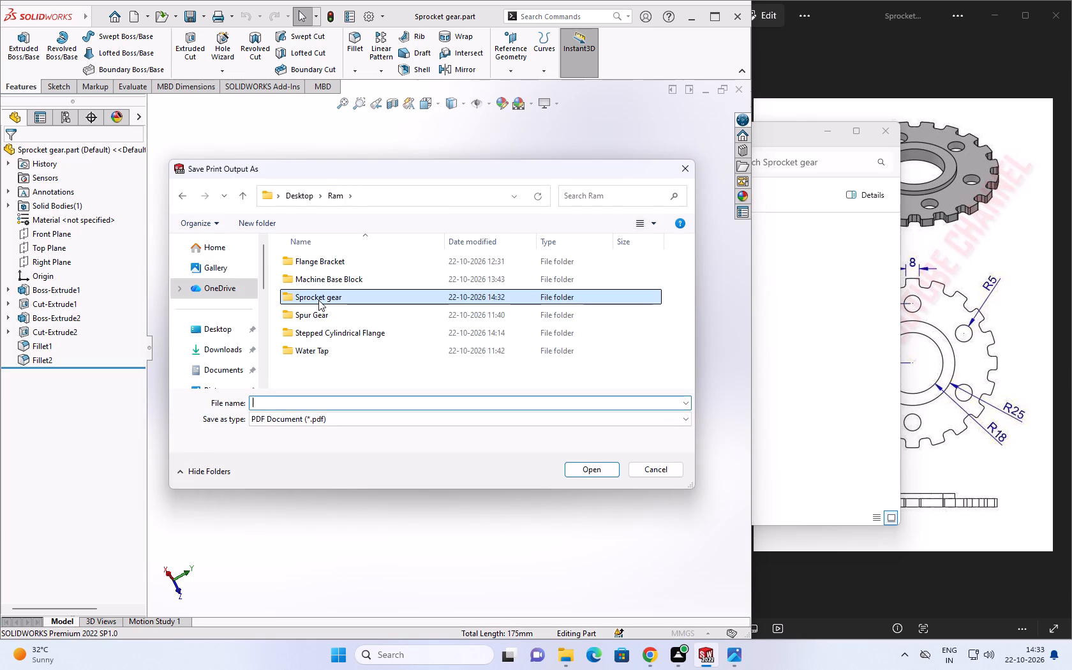
Look at the existing PDF in the Stepped Cylindrical Flange folder.
{"action": "left_click", "coordinate": [332, 195]}
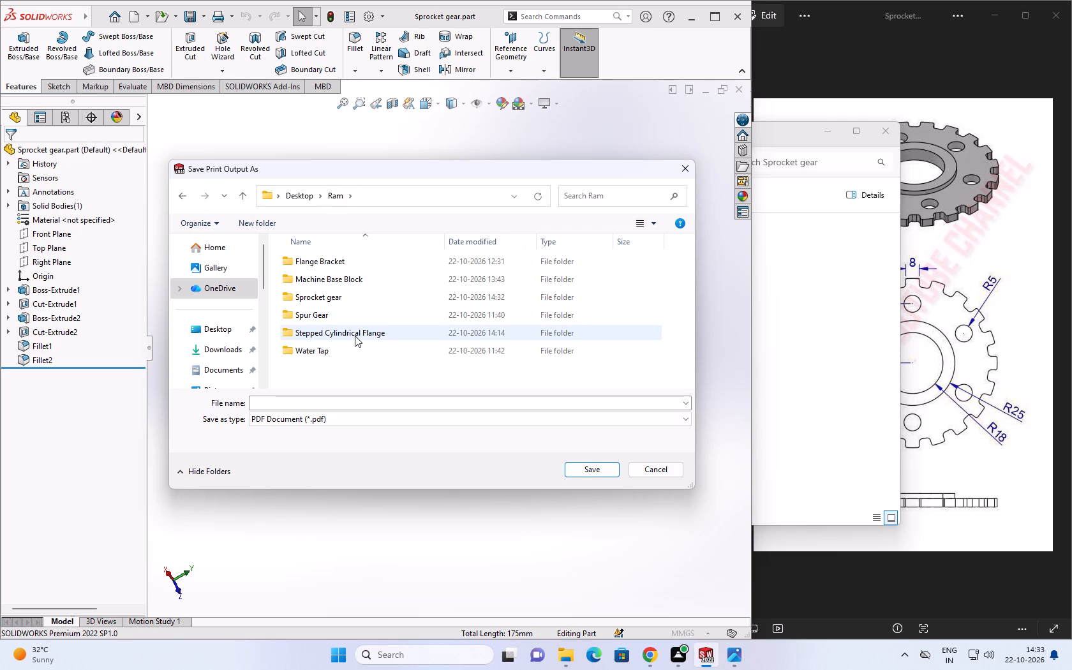
{"action": "double_click", "coordinate": [355, 336]}
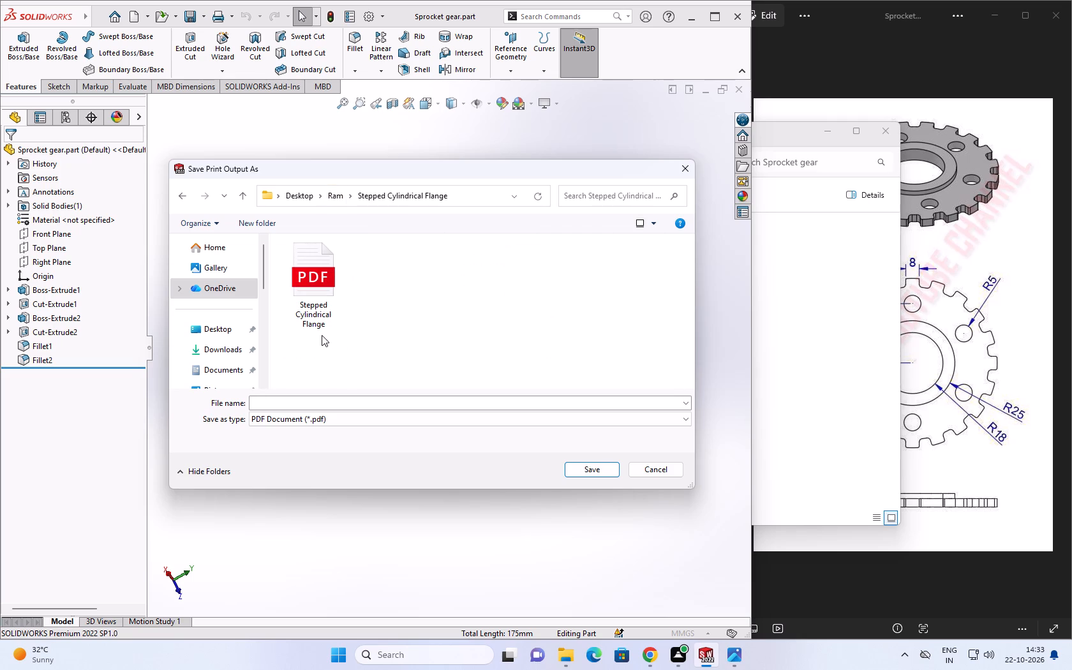
{"action": "left_click", "coordinate": [953, 343]}
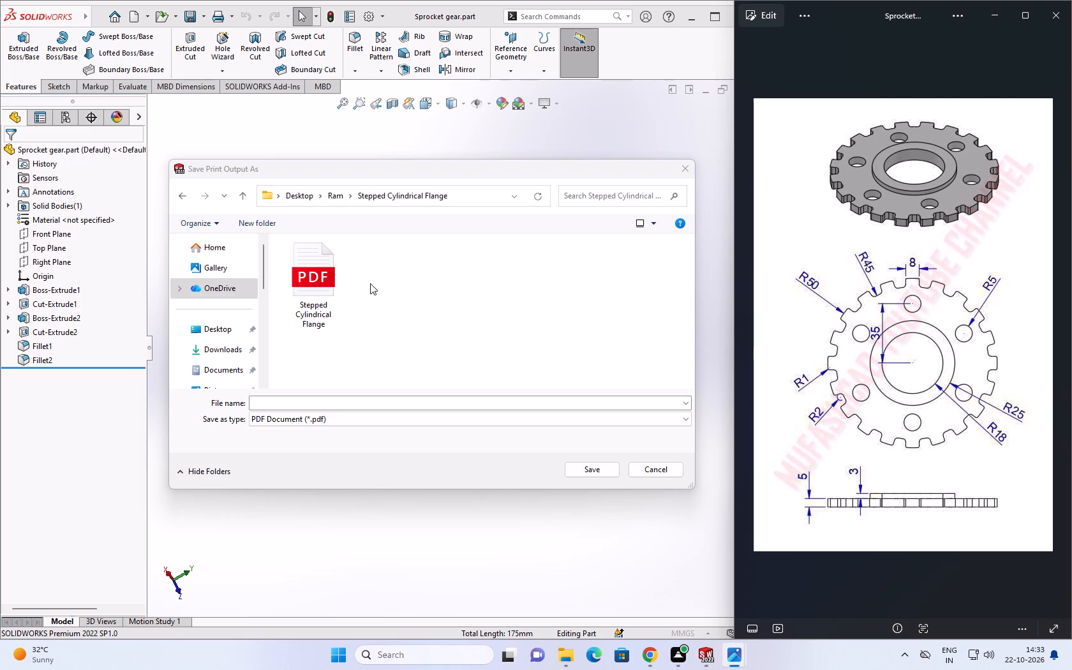
Save the print output as Sprocket gear.pdf in the Sprocket gear folder inside the Ram folder.
{"action": "left_click", "coordinate": [336, 196]}
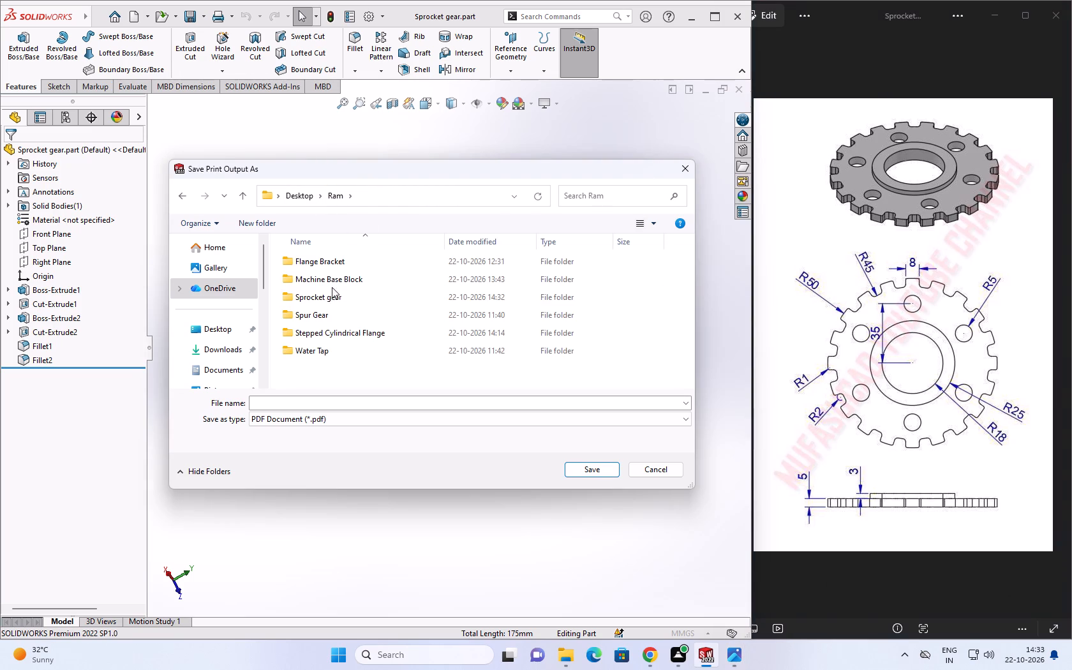
{"action": "double_click", "coordinate": [329, 297]}
{"action": "left_click", "coordinate": [341, 403]}
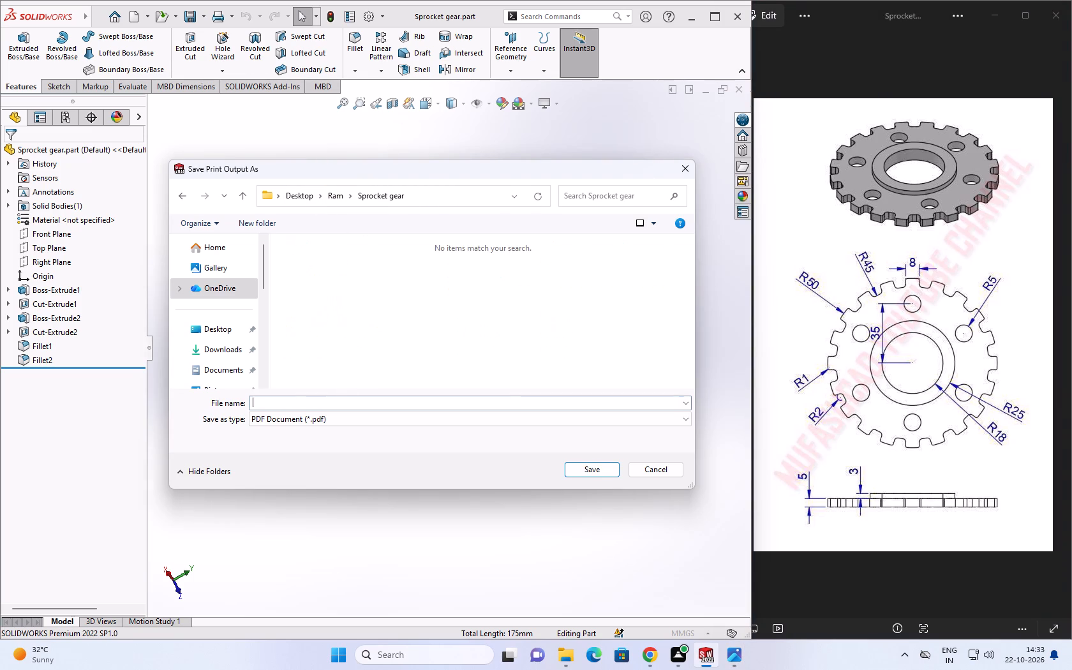
{"action": "key", "text": "s"}
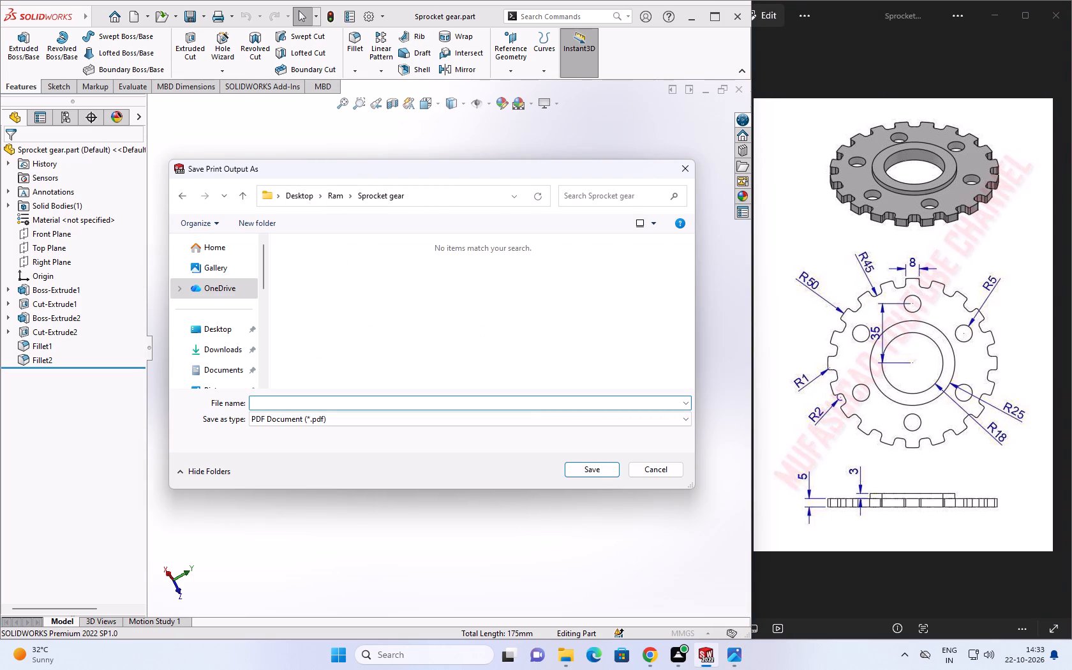
{"action": "left_click", "coordinate": [308, 419]}
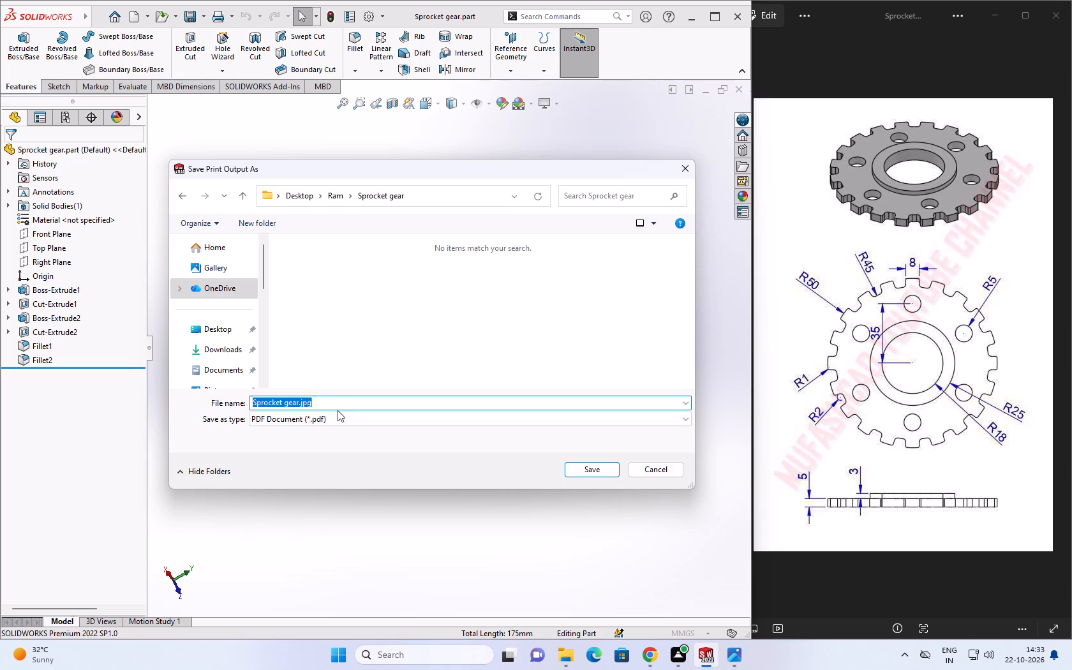
{"action": "left_click", "coordinate": [341, 401]}
{"action": "key", "text": "BackSpace"}
{"action": "key", "text": "BackSpace"}
{"action": "key", "text": "BackSpace"}
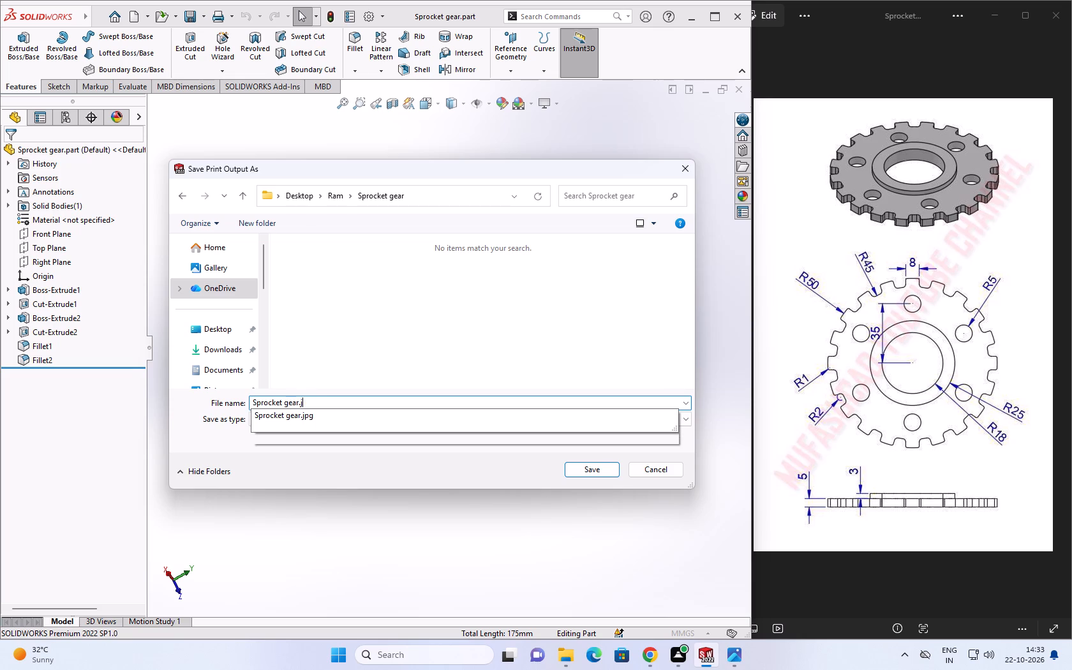
{"action": "type", "text": "pdf"}
{"action": "left_click", "coordinate": [594, 473]}
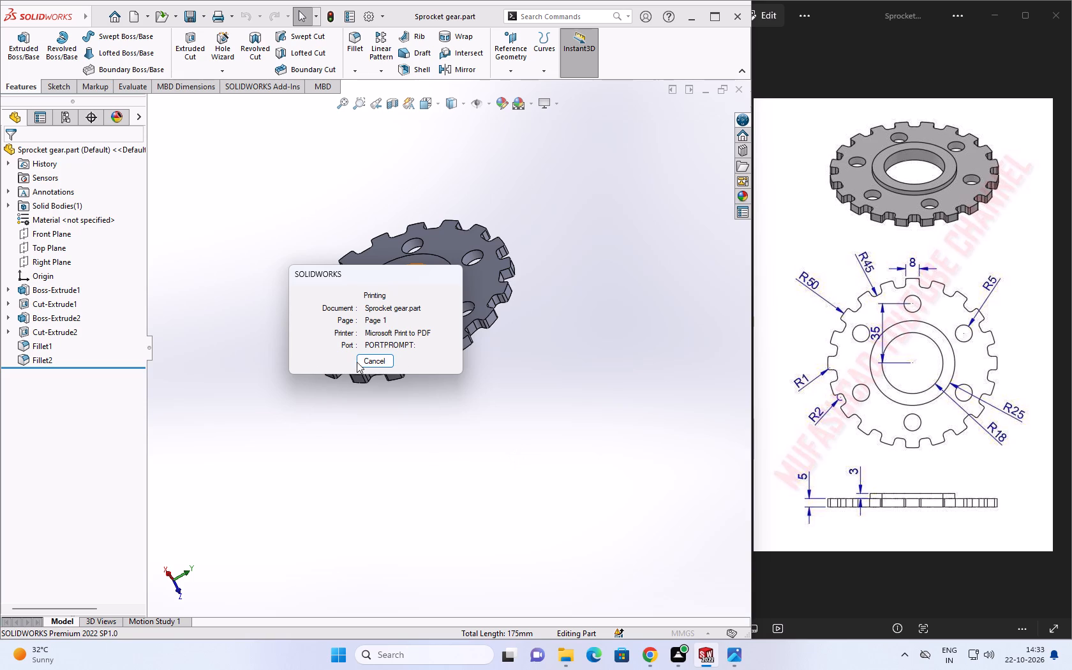
Switch to File Explorer and check the Sprocket gear folder for the printed PDF.
{"action": "left_click", "coordinate": [555, 657]}
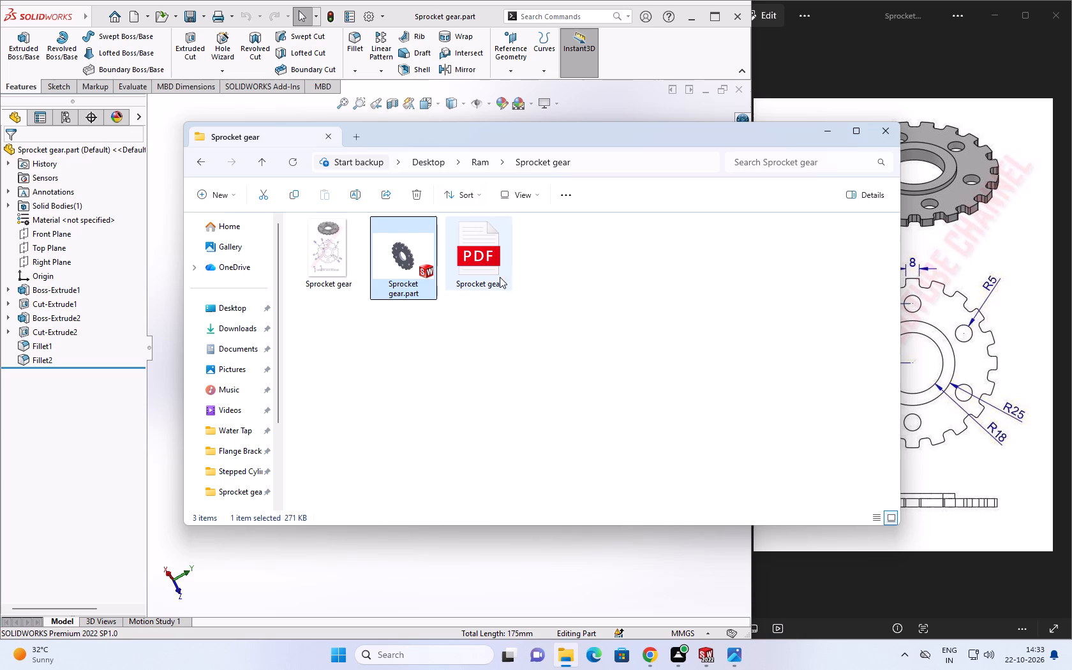
{"action": "left_click", "coordinate": [618, 138]}
{"action": "left_click_drag", "start_coordinate": [600, 315], "coordinate": [601, 309]}
{"action": "left_click", "coordinate": [824, 130]}
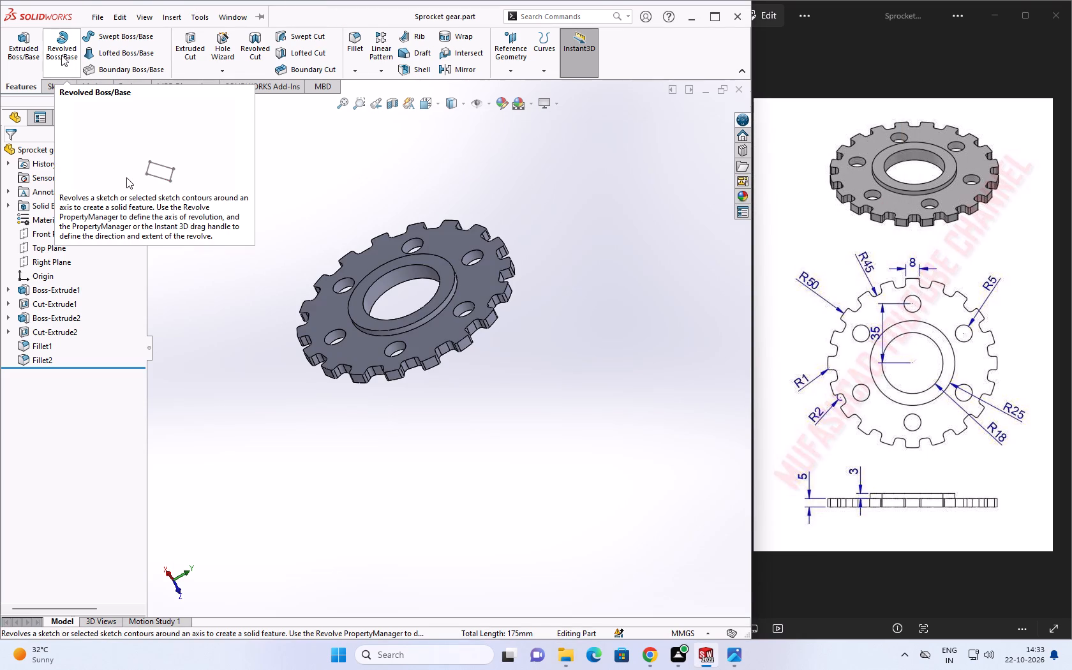
Save the sprocket gear part, close its document and minimize the SOLIDWORKS window.
{"action": "key", "text": "ctrl+s"}
{"action": "key", "text": "ctrl+s"}
{"action": "key", "text": "ctrl+s"}
{"action": "key", "text": "ctrl+s"}
{"action": "key", "text": "ctrl+s"}
{"action": "key", "text": "ctrl+s"}
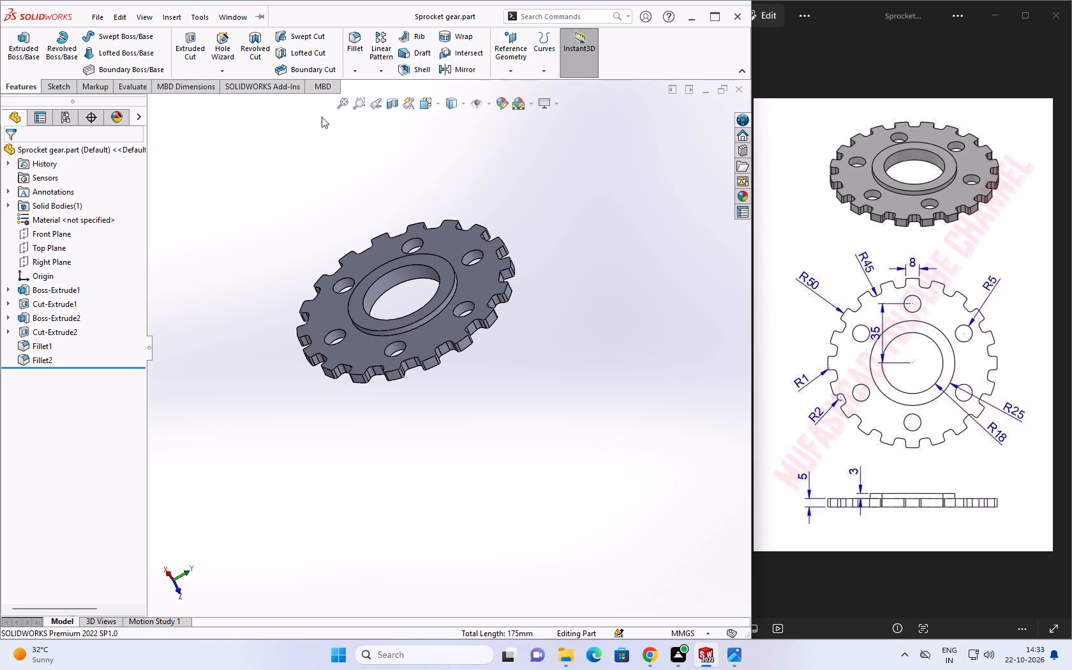
{"action": "left_click", "coordinate": [740, 90]}
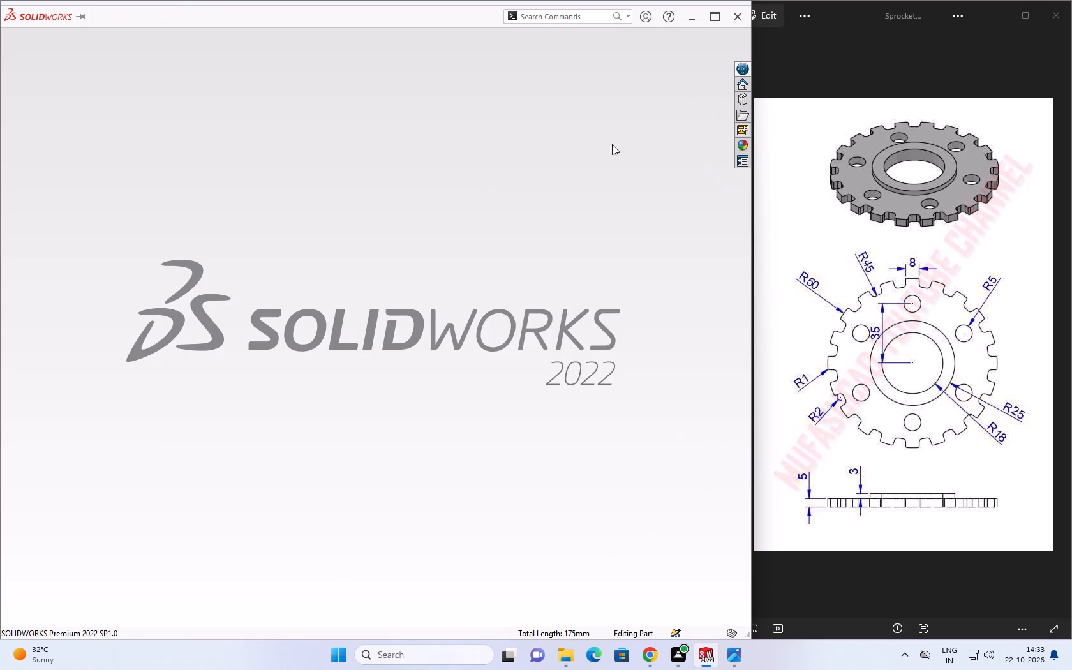
{"action": "left_click", "coordinate": [698, 17]}
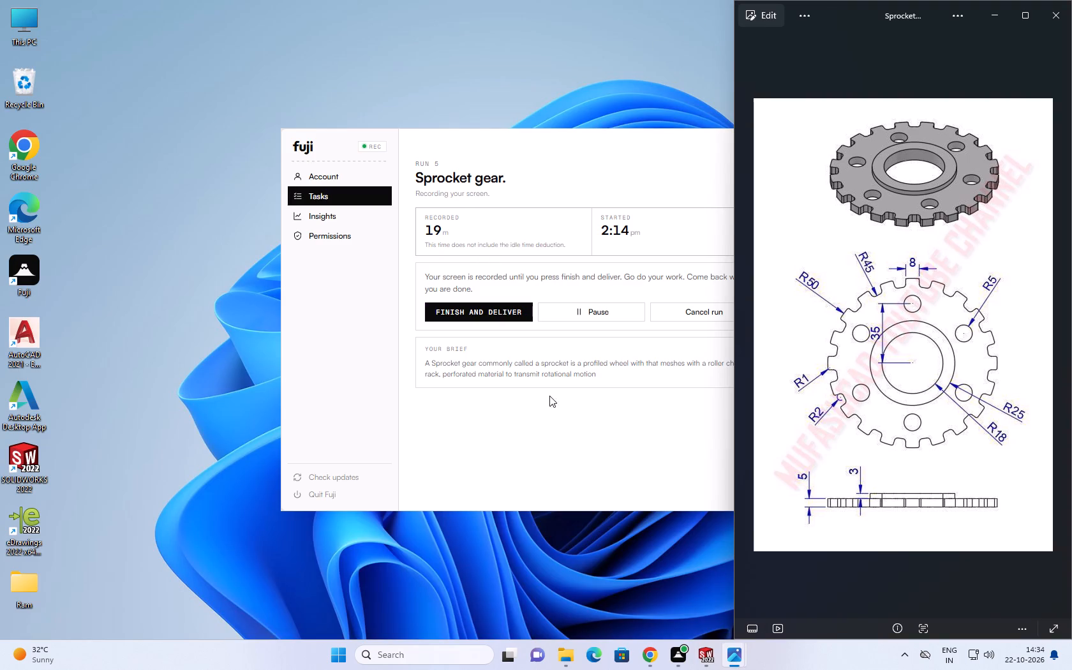